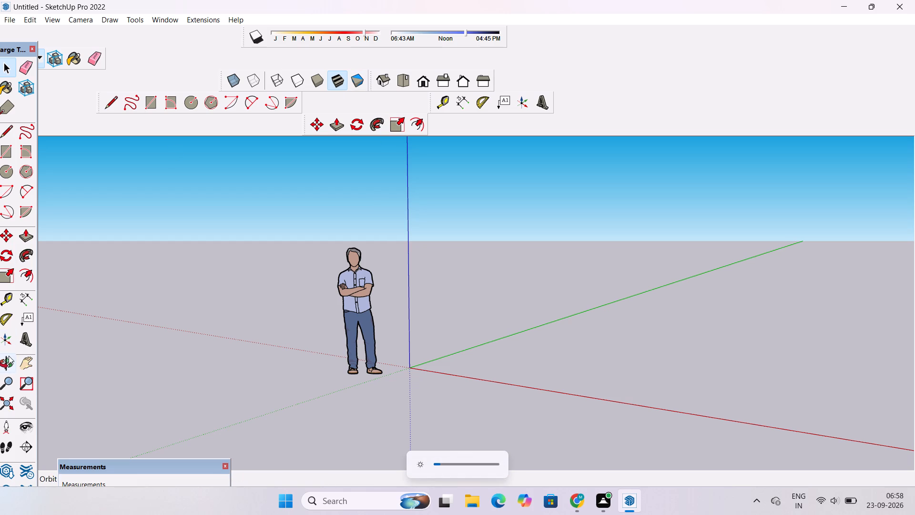
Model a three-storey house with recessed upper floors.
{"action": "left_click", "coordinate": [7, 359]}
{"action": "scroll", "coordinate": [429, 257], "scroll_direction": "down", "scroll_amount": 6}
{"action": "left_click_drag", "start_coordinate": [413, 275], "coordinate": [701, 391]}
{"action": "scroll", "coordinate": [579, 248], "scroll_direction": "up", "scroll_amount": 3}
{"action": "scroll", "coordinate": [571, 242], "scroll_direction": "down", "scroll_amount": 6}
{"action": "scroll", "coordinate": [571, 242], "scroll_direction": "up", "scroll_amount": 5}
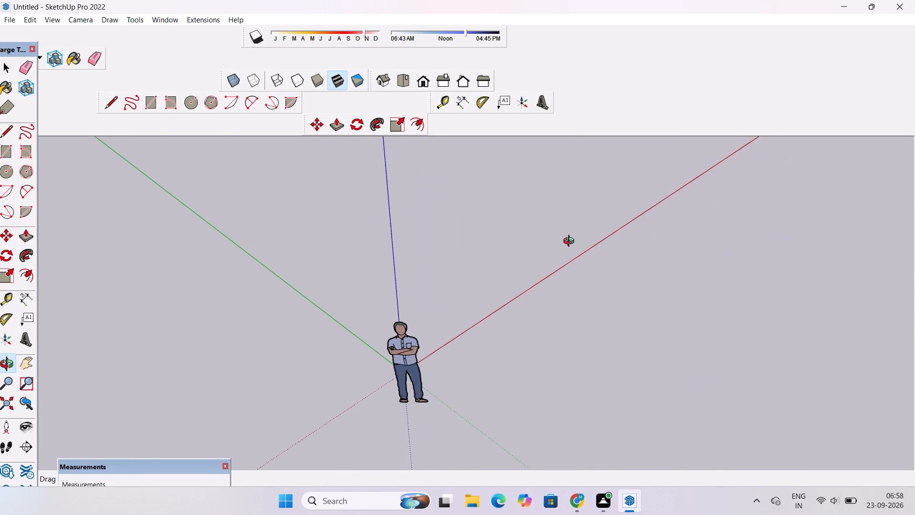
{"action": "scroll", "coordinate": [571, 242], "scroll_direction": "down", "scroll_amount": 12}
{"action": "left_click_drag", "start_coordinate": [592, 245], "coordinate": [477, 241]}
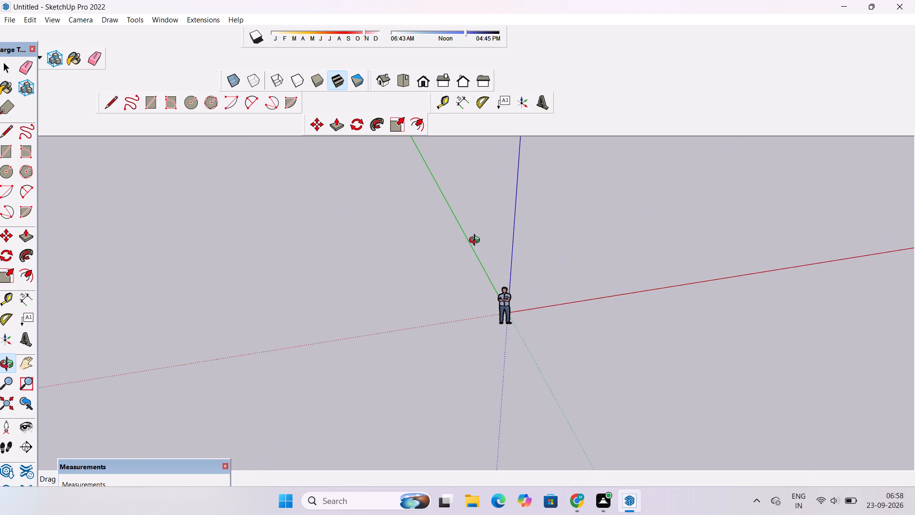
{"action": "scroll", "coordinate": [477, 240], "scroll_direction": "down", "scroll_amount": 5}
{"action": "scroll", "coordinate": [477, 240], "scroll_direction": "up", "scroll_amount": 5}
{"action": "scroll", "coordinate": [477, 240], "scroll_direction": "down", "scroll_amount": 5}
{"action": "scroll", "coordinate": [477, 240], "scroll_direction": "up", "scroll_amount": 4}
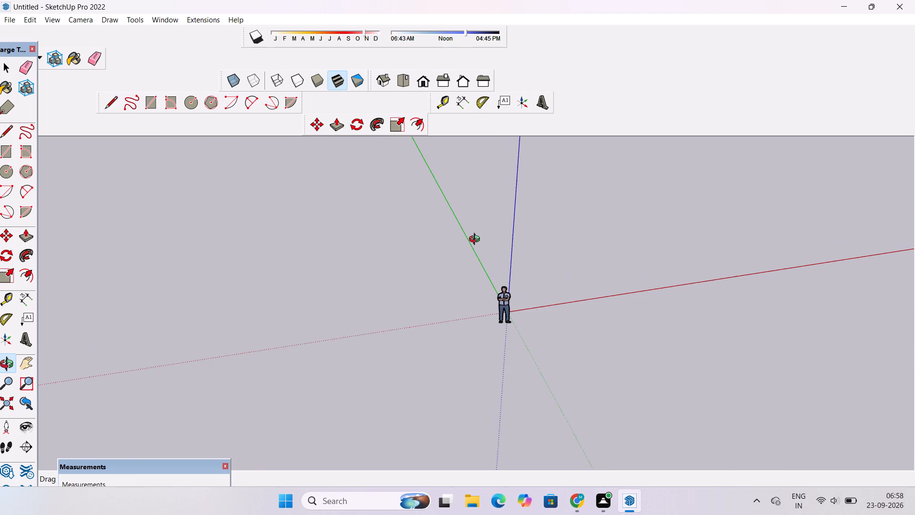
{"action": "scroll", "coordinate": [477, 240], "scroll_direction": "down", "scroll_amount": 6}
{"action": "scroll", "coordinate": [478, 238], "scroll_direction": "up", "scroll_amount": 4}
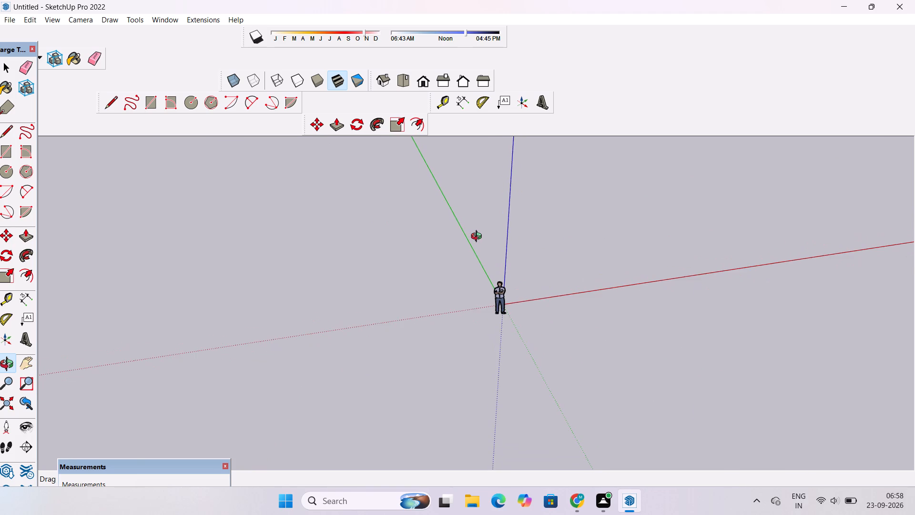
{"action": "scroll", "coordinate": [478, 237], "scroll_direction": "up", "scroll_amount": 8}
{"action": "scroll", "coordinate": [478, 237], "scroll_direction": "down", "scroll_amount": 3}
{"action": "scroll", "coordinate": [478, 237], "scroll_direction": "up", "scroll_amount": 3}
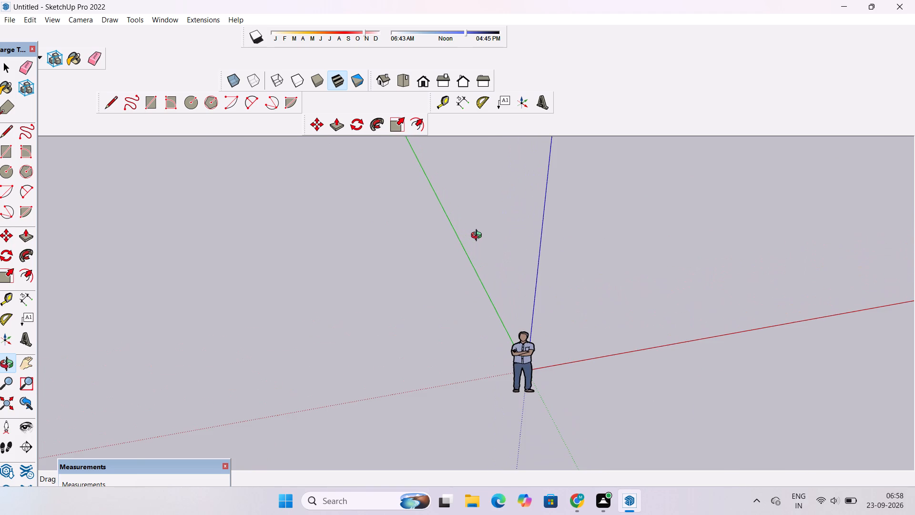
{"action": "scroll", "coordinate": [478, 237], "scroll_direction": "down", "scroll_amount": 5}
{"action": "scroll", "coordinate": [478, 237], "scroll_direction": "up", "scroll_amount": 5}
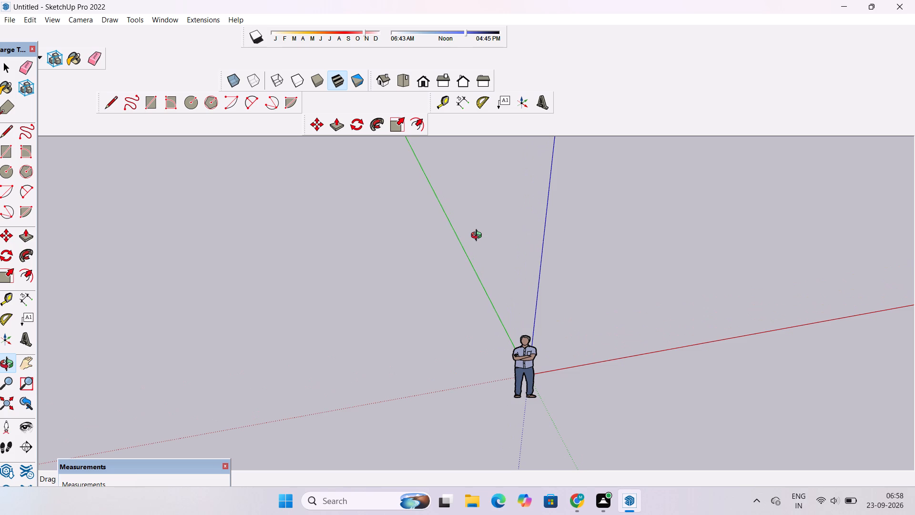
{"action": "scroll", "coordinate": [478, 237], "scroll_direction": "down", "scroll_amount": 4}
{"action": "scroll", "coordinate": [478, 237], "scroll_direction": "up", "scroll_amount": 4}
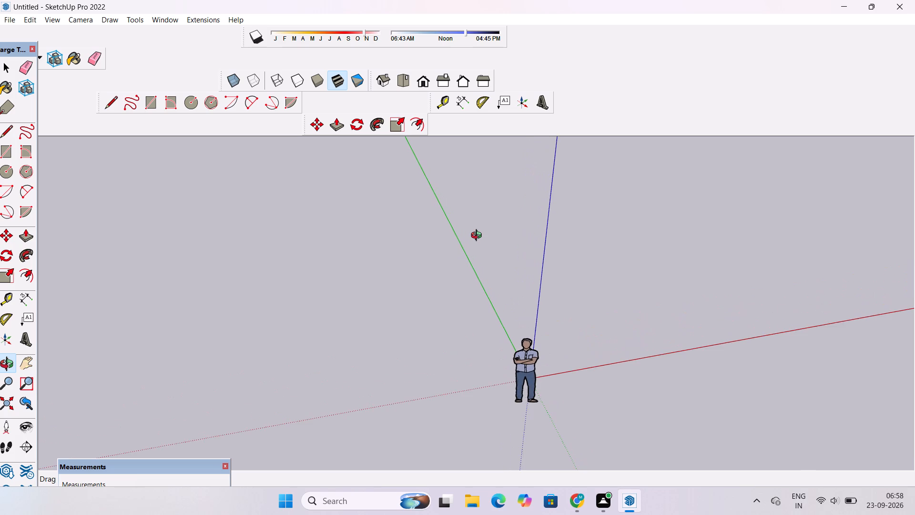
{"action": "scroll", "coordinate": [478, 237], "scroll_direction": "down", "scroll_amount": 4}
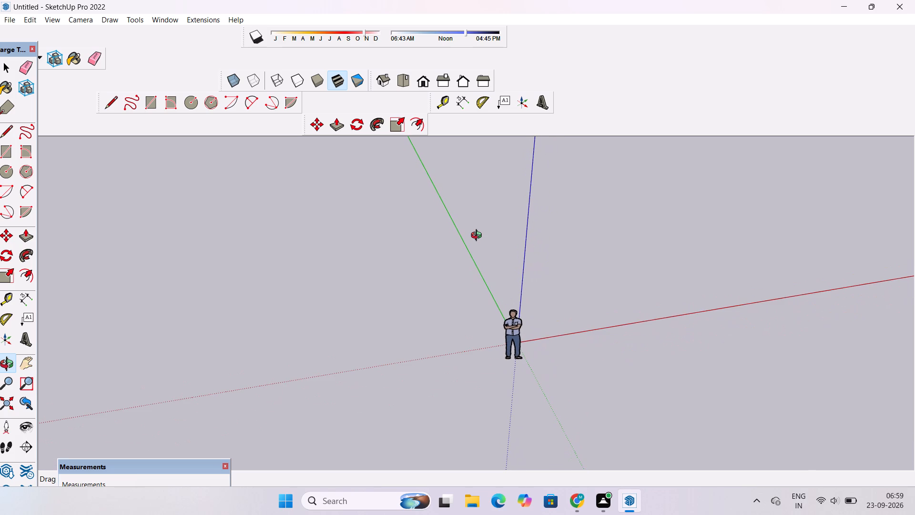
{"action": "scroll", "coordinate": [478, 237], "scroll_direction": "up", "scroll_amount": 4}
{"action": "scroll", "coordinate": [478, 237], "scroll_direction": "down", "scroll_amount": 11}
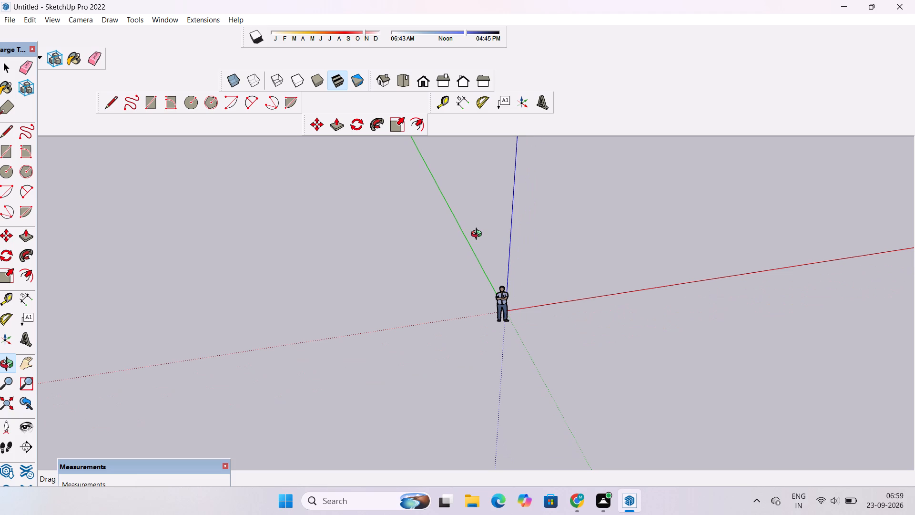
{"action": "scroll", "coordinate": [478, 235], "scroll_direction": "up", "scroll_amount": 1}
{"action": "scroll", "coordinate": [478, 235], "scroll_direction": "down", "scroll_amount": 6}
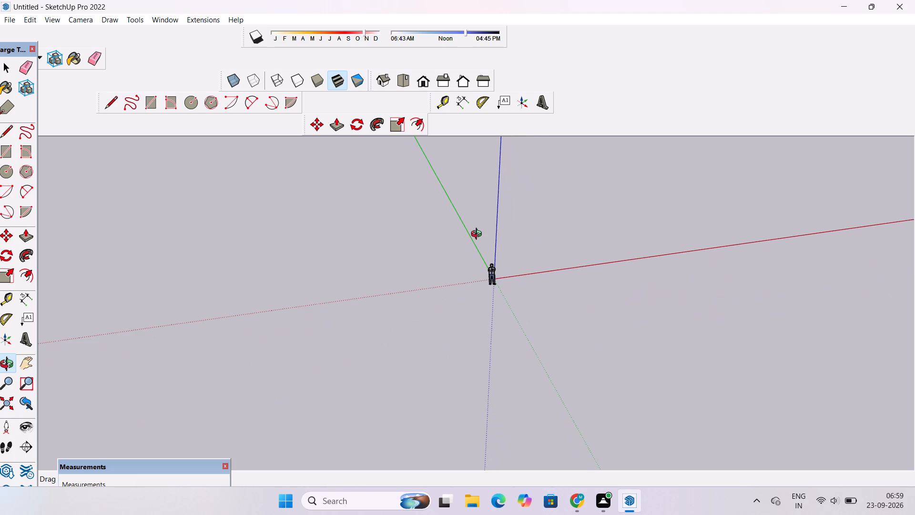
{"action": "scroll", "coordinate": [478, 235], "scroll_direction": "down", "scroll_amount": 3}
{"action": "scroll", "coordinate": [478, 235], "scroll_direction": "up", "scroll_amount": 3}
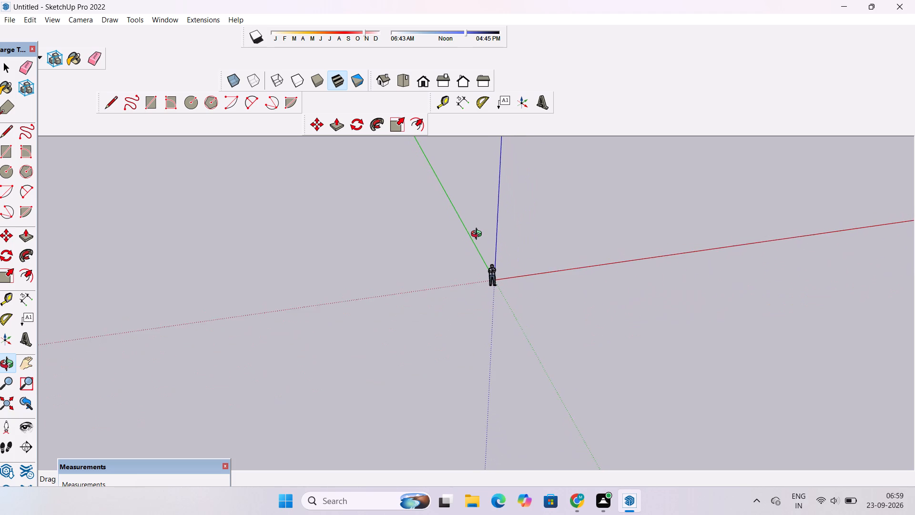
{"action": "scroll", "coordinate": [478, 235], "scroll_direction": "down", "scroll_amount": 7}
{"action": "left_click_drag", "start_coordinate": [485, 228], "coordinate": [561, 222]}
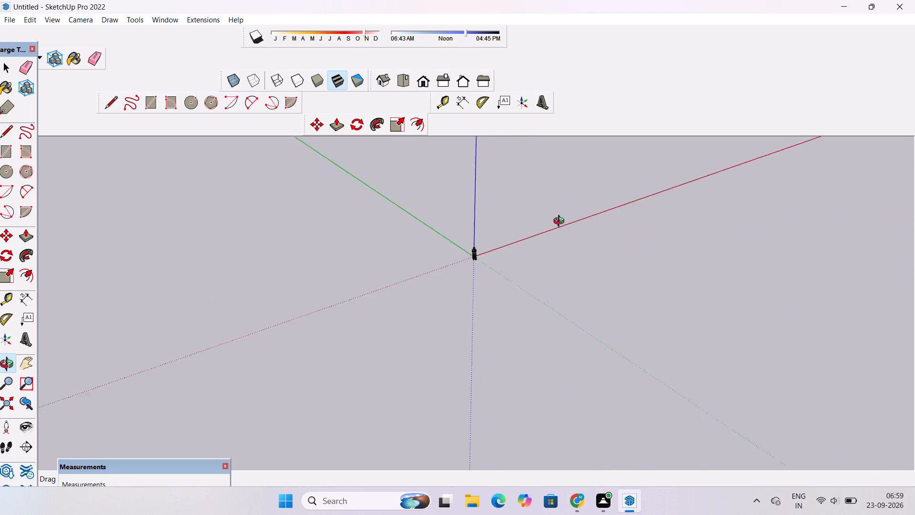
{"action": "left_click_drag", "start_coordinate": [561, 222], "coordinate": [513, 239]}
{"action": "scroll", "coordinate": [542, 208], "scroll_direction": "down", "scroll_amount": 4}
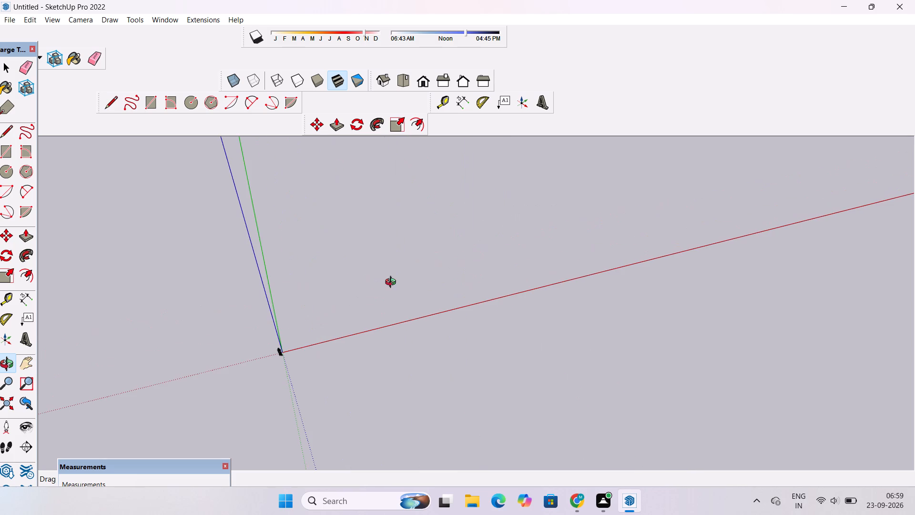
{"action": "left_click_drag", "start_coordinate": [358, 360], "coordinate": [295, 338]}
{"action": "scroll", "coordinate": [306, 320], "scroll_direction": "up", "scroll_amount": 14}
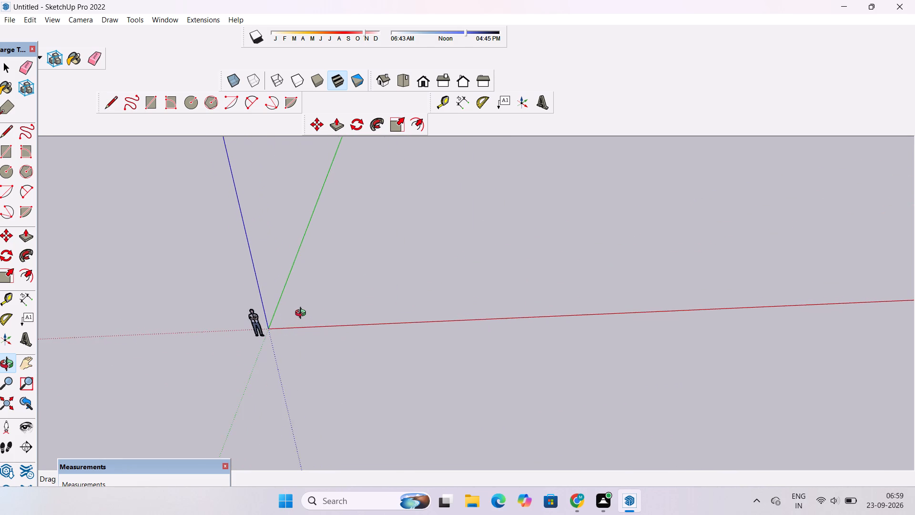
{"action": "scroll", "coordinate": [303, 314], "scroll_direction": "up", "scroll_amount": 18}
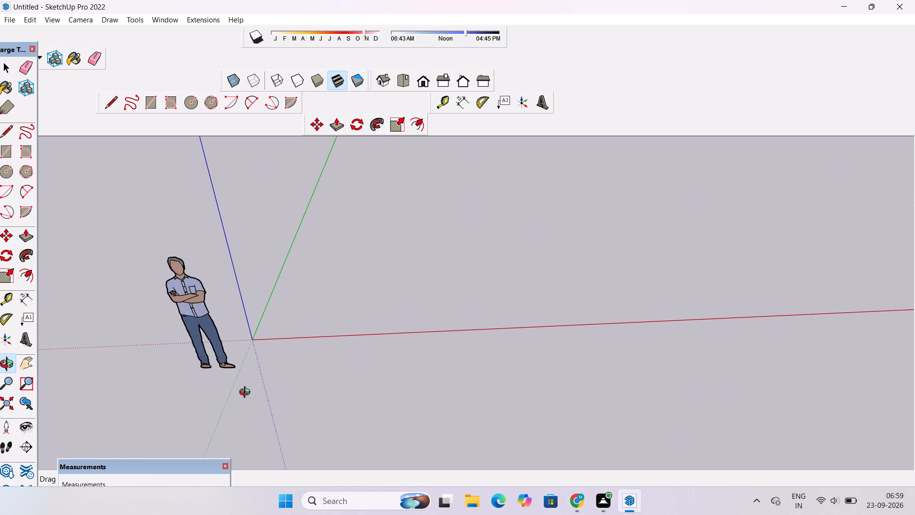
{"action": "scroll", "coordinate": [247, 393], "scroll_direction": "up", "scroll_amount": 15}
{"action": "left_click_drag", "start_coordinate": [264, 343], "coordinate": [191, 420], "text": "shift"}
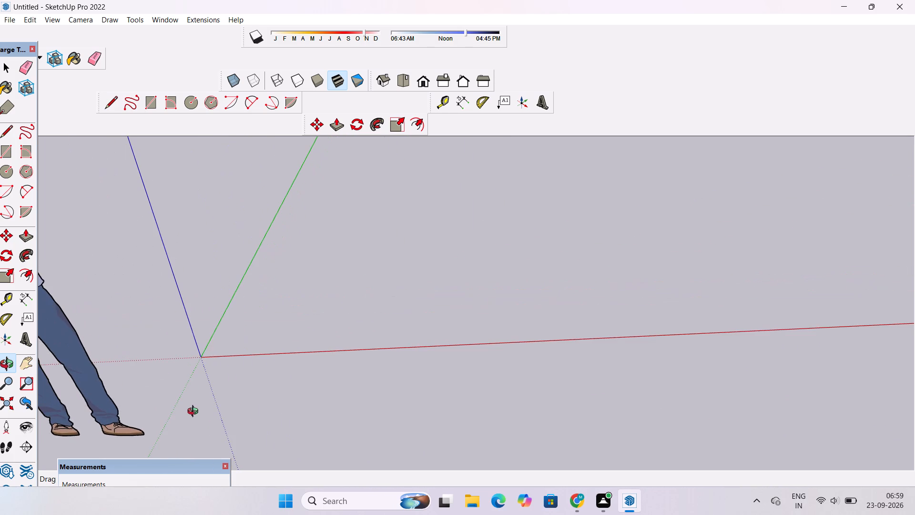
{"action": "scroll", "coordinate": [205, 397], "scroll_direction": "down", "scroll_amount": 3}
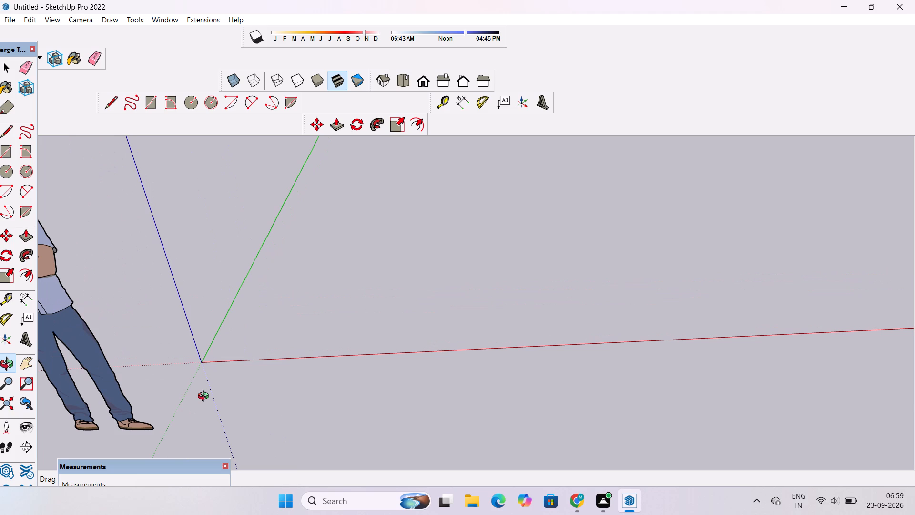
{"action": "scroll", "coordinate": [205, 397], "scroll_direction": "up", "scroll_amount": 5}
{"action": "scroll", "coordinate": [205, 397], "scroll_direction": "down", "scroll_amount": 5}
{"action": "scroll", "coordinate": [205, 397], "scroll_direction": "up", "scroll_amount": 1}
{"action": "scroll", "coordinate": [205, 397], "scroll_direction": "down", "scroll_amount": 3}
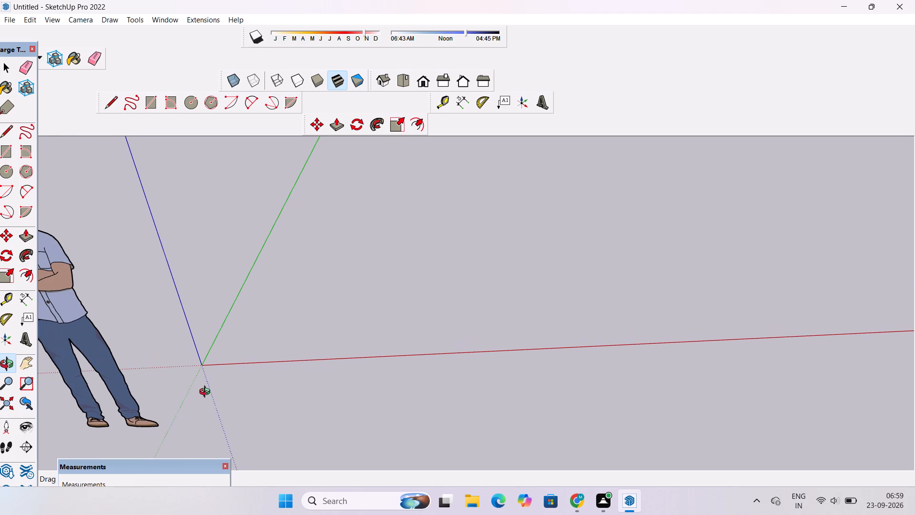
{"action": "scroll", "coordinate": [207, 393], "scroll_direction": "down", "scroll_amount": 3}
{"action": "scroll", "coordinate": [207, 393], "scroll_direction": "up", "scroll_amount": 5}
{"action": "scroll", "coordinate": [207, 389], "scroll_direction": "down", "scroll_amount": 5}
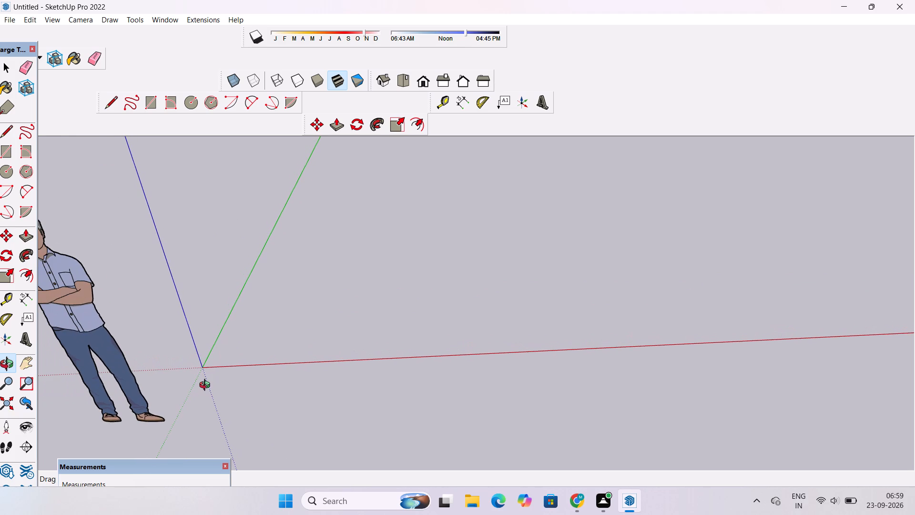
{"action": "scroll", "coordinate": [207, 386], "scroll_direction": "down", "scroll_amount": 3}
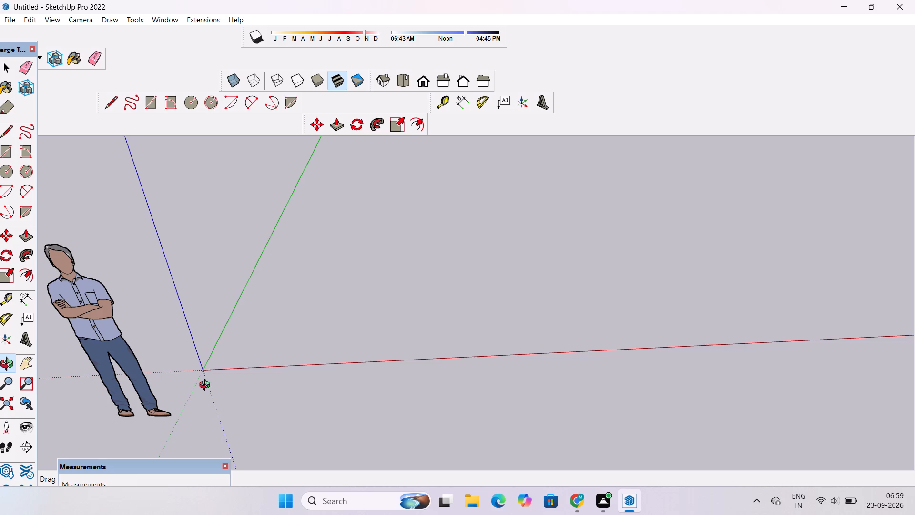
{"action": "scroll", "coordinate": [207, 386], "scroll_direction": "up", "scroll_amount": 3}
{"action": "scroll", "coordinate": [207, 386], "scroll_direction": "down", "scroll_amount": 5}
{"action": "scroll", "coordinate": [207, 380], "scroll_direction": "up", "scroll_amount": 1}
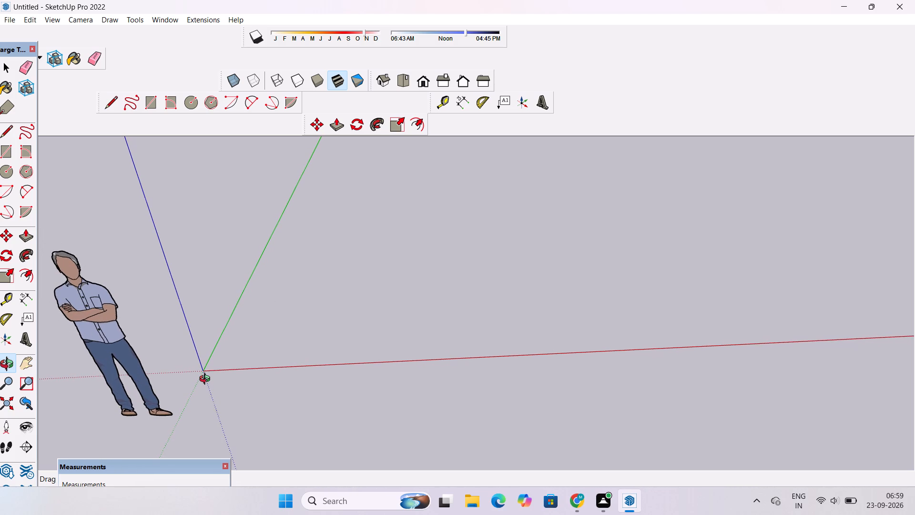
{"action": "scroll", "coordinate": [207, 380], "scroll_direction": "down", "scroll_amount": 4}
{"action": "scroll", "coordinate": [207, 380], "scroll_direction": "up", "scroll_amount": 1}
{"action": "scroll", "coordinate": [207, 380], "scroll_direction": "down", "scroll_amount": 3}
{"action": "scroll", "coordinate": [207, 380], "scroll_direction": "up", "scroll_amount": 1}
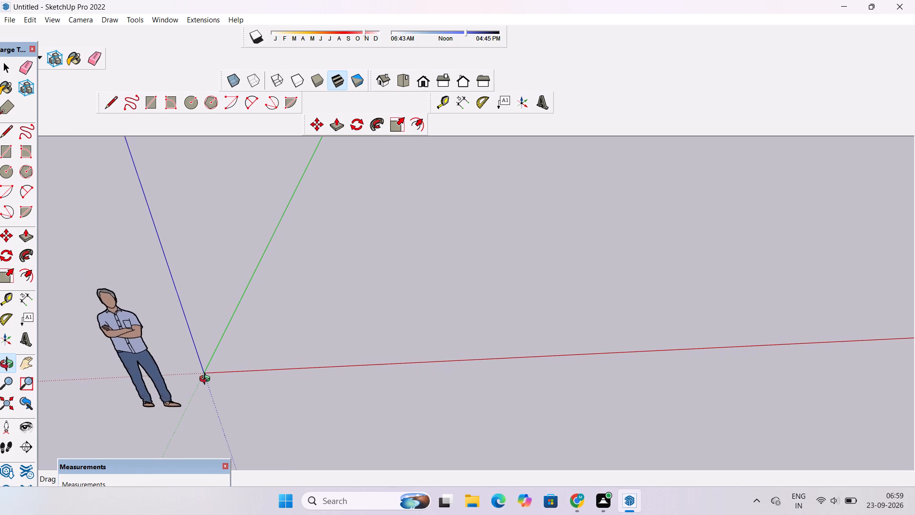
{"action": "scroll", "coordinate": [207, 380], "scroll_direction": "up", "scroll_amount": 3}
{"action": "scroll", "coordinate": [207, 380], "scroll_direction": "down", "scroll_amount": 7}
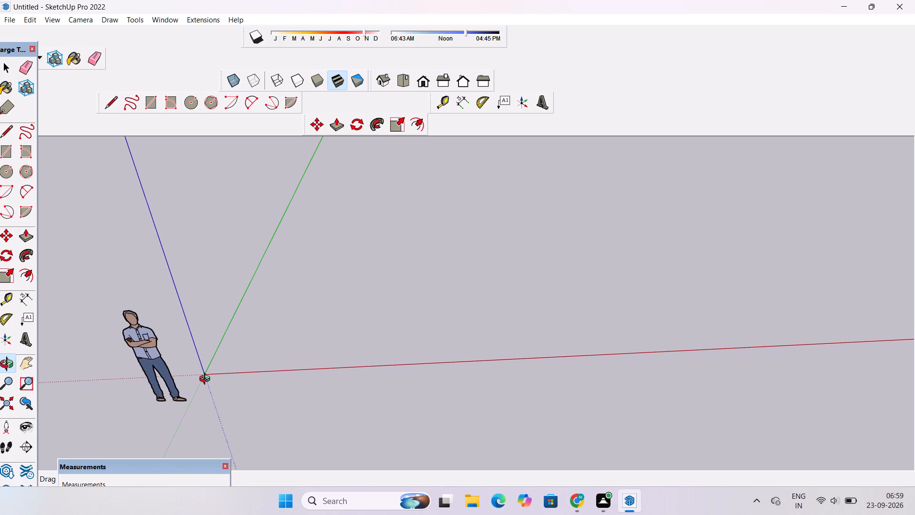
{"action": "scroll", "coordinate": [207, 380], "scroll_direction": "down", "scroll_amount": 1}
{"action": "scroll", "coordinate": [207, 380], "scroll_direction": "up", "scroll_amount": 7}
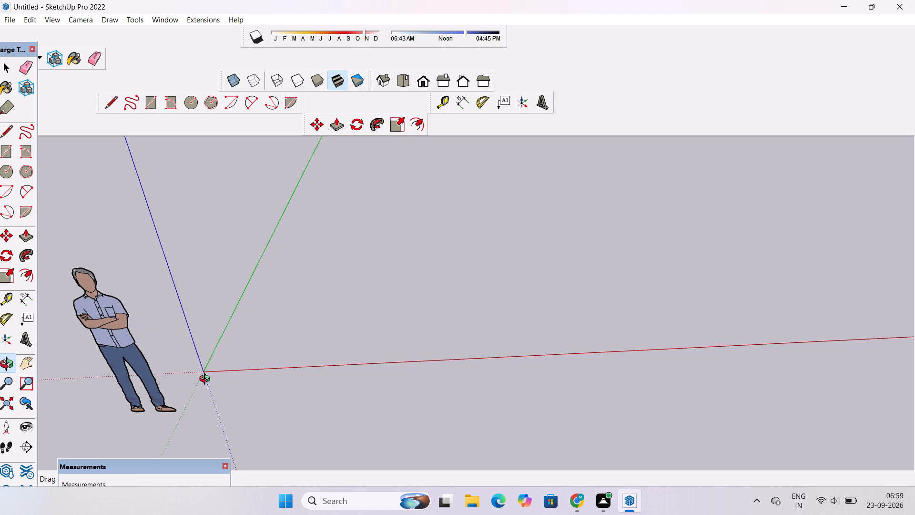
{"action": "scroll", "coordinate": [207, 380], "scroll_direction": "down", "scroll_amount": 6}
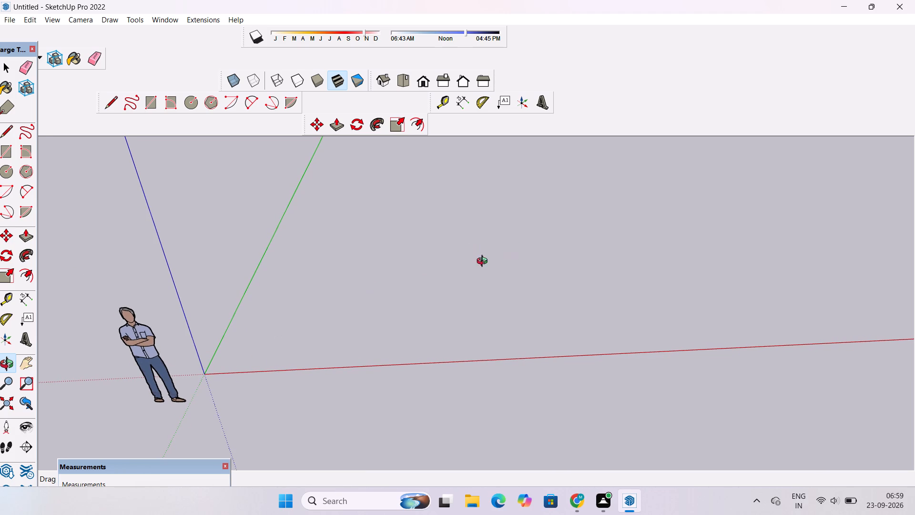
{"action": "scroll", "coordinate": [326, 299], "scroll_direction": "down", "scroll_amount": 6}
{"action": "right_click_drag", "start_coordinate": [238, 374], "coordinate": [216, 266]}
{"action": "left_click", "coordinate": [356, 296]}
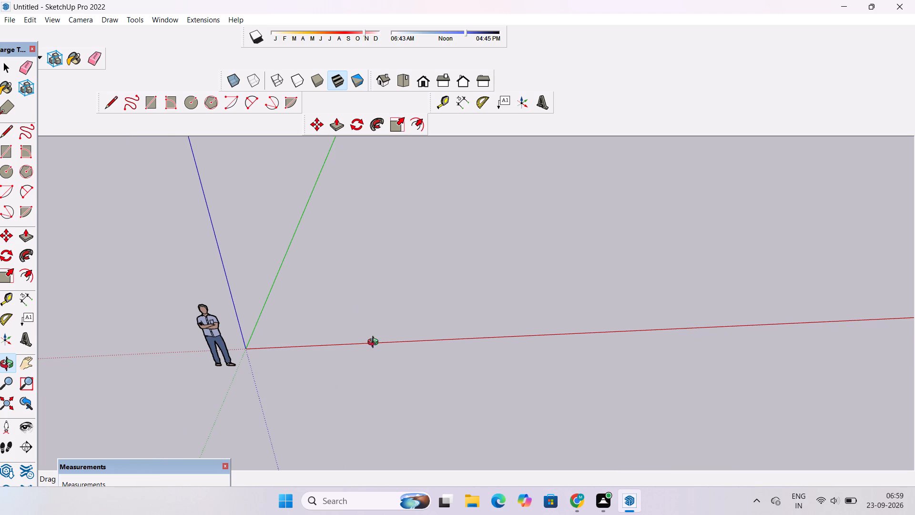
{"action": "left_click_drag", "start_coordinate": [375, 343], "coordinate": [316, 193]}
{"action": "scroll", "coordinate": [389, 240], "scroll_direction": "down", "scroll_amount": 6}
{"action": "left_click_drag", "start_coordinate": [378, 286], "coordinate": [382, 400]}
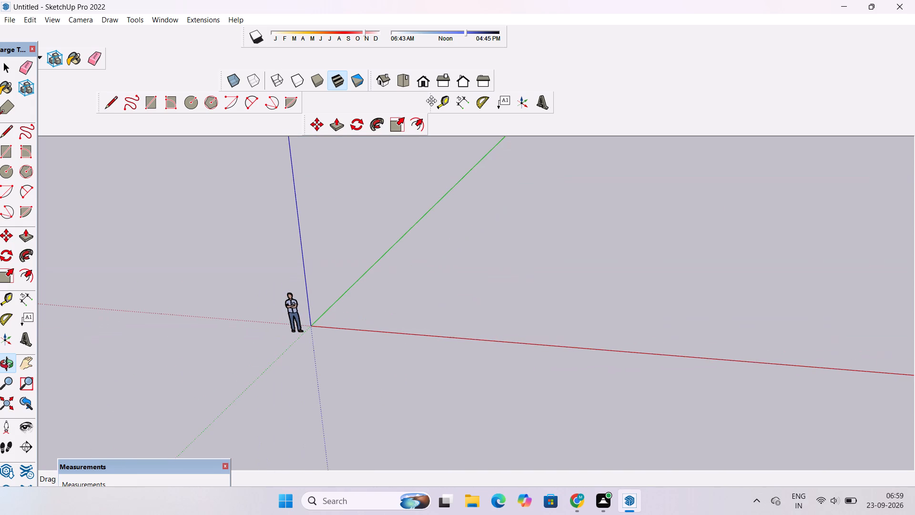
Switch the camera to the standard Top view, looking straight down at the origin.
{"action": "left_click", "coordinate": [403, 79]}
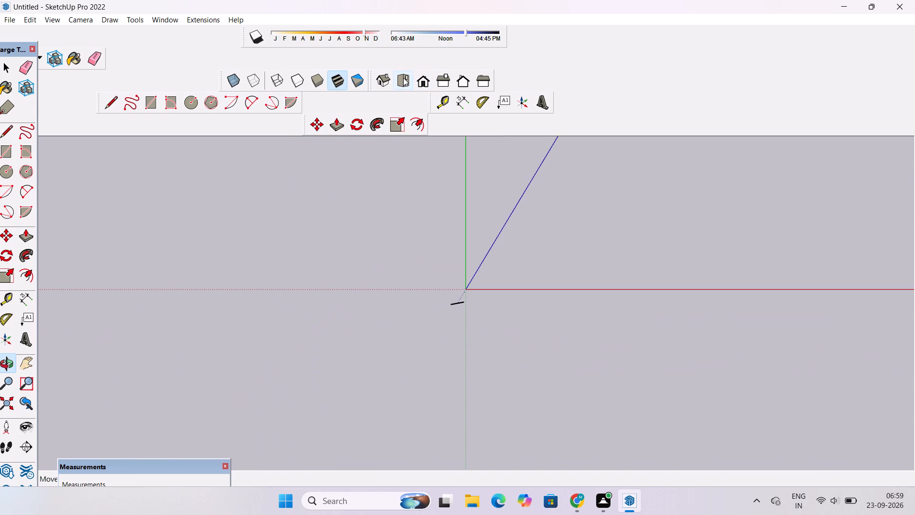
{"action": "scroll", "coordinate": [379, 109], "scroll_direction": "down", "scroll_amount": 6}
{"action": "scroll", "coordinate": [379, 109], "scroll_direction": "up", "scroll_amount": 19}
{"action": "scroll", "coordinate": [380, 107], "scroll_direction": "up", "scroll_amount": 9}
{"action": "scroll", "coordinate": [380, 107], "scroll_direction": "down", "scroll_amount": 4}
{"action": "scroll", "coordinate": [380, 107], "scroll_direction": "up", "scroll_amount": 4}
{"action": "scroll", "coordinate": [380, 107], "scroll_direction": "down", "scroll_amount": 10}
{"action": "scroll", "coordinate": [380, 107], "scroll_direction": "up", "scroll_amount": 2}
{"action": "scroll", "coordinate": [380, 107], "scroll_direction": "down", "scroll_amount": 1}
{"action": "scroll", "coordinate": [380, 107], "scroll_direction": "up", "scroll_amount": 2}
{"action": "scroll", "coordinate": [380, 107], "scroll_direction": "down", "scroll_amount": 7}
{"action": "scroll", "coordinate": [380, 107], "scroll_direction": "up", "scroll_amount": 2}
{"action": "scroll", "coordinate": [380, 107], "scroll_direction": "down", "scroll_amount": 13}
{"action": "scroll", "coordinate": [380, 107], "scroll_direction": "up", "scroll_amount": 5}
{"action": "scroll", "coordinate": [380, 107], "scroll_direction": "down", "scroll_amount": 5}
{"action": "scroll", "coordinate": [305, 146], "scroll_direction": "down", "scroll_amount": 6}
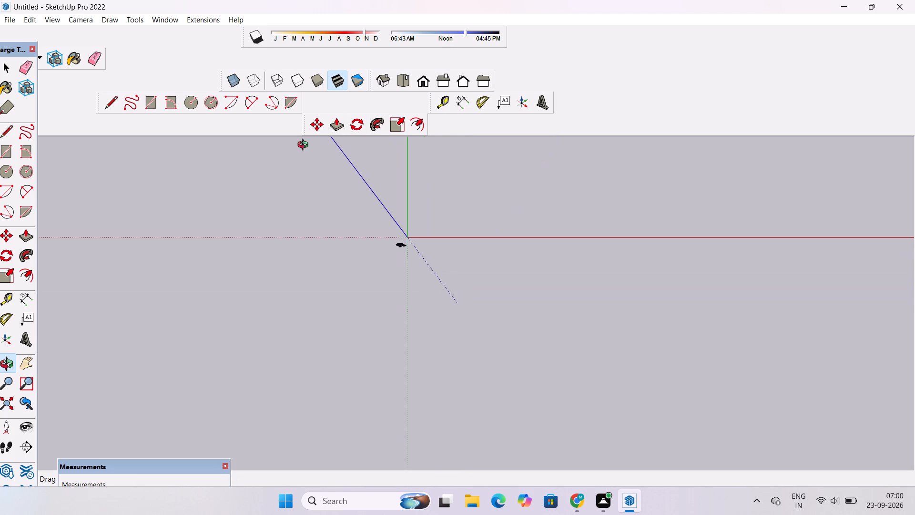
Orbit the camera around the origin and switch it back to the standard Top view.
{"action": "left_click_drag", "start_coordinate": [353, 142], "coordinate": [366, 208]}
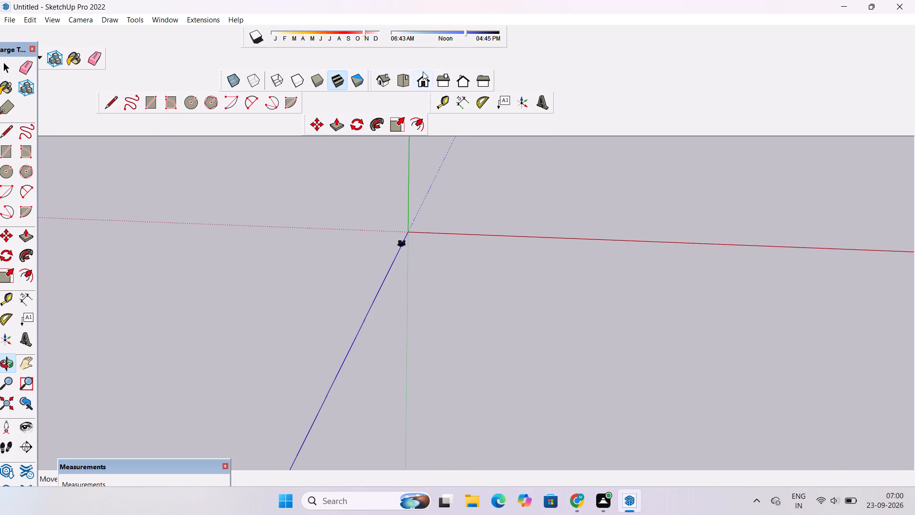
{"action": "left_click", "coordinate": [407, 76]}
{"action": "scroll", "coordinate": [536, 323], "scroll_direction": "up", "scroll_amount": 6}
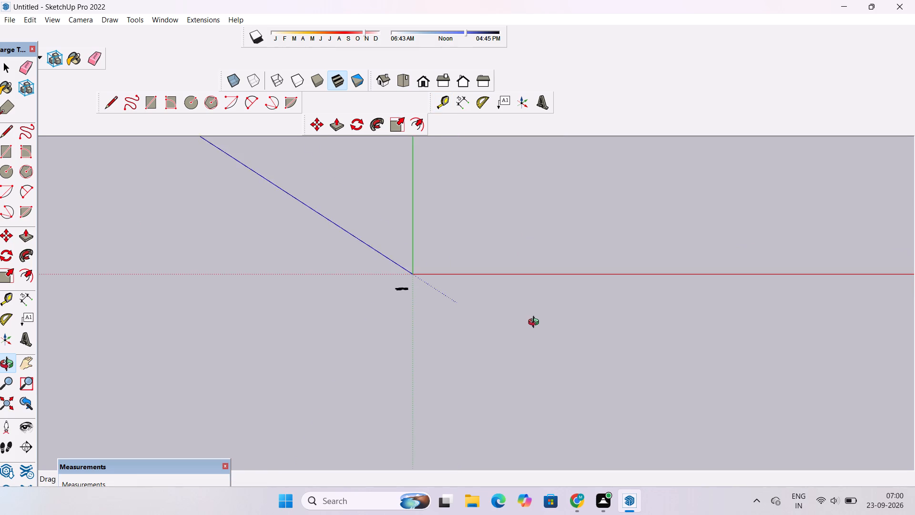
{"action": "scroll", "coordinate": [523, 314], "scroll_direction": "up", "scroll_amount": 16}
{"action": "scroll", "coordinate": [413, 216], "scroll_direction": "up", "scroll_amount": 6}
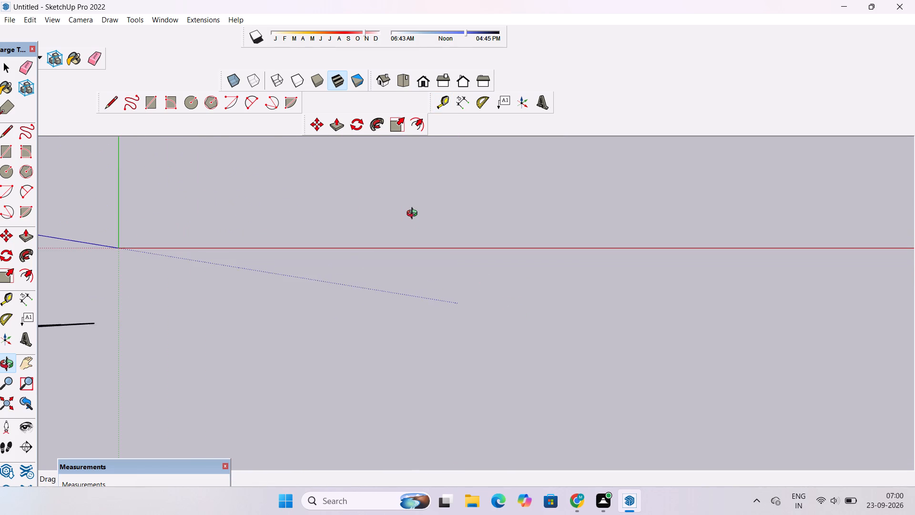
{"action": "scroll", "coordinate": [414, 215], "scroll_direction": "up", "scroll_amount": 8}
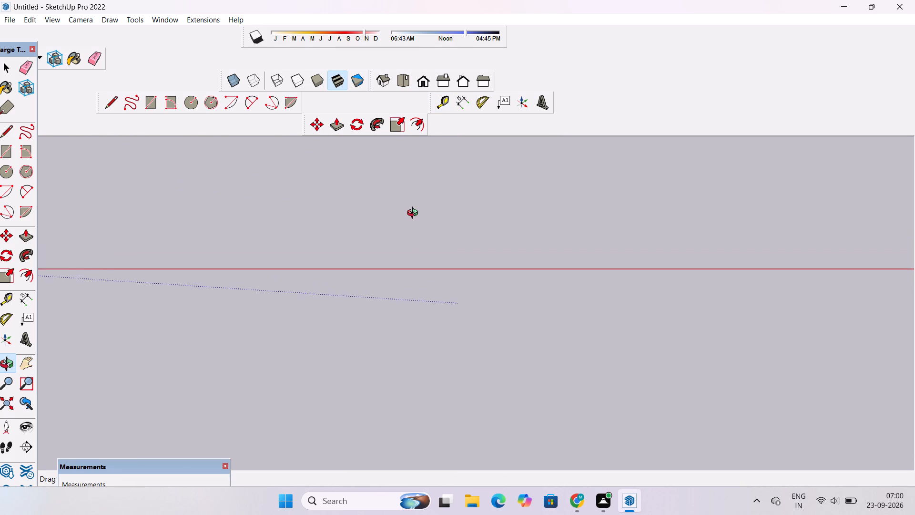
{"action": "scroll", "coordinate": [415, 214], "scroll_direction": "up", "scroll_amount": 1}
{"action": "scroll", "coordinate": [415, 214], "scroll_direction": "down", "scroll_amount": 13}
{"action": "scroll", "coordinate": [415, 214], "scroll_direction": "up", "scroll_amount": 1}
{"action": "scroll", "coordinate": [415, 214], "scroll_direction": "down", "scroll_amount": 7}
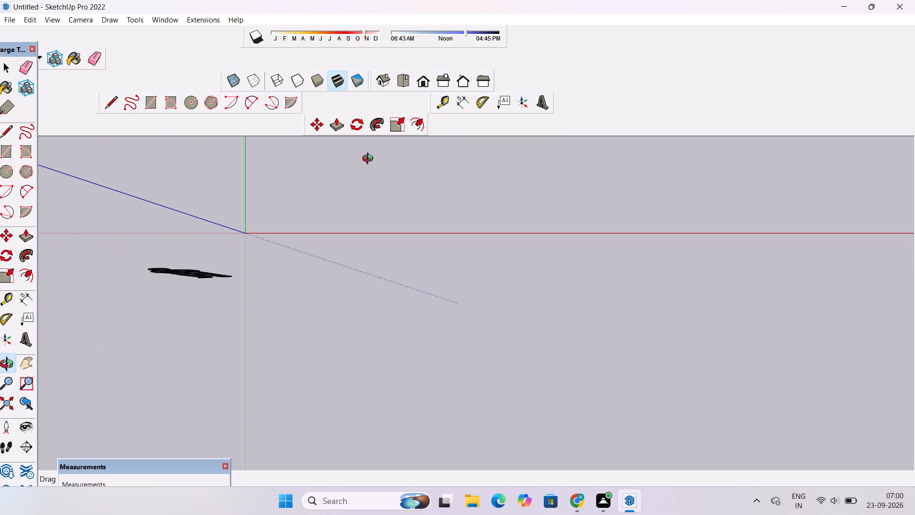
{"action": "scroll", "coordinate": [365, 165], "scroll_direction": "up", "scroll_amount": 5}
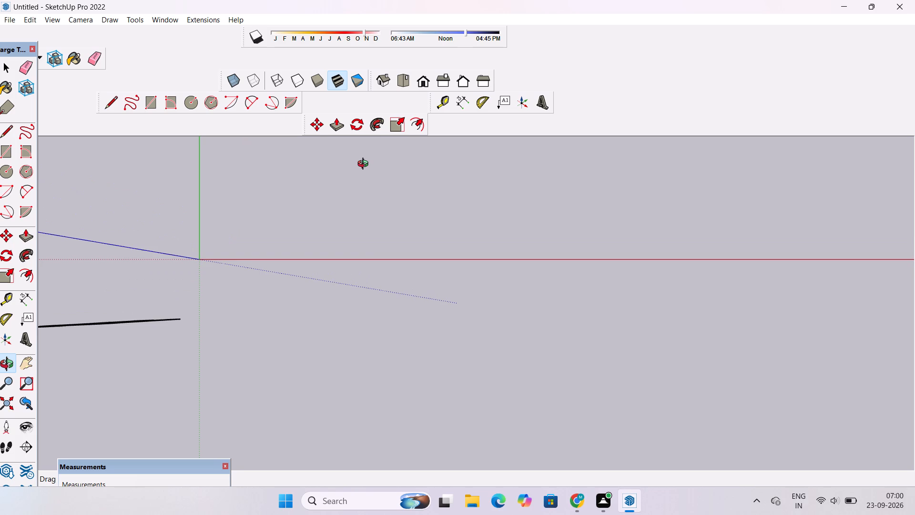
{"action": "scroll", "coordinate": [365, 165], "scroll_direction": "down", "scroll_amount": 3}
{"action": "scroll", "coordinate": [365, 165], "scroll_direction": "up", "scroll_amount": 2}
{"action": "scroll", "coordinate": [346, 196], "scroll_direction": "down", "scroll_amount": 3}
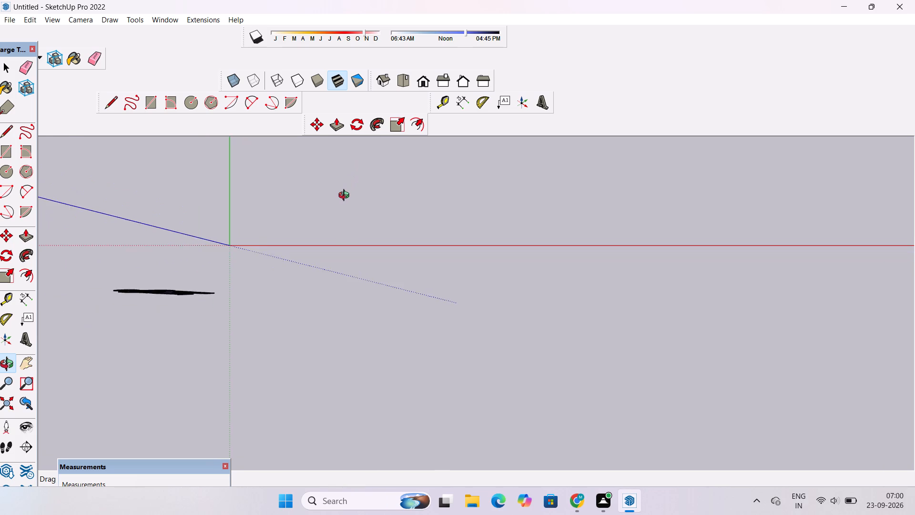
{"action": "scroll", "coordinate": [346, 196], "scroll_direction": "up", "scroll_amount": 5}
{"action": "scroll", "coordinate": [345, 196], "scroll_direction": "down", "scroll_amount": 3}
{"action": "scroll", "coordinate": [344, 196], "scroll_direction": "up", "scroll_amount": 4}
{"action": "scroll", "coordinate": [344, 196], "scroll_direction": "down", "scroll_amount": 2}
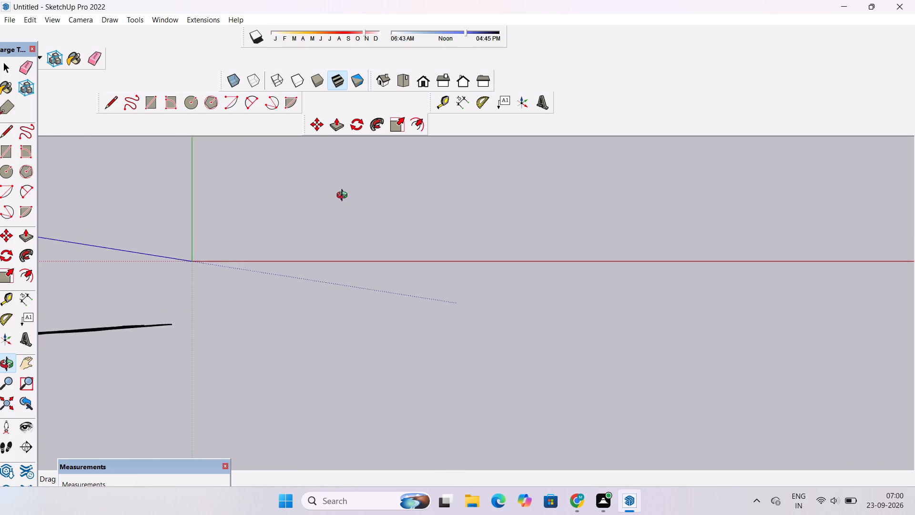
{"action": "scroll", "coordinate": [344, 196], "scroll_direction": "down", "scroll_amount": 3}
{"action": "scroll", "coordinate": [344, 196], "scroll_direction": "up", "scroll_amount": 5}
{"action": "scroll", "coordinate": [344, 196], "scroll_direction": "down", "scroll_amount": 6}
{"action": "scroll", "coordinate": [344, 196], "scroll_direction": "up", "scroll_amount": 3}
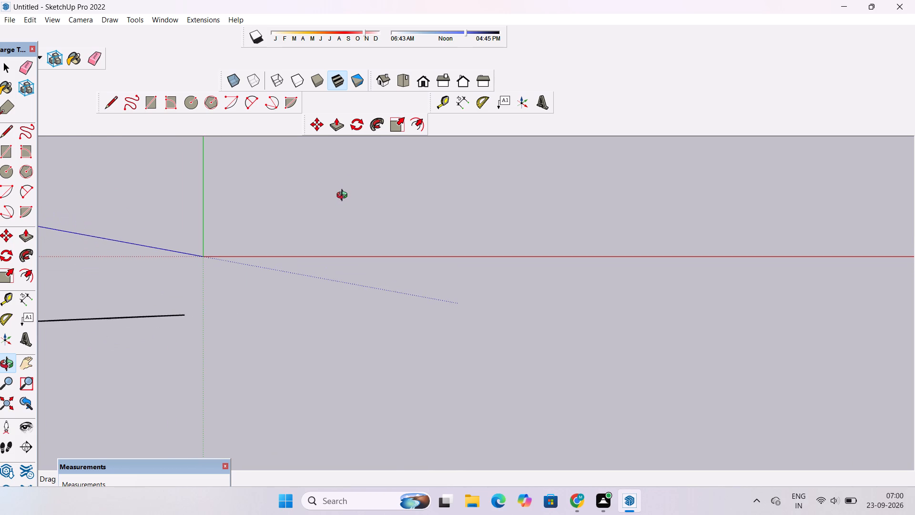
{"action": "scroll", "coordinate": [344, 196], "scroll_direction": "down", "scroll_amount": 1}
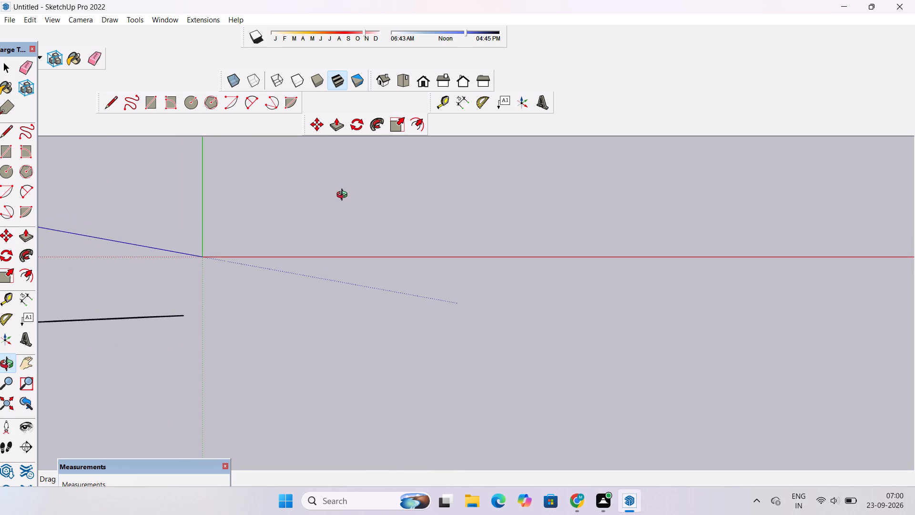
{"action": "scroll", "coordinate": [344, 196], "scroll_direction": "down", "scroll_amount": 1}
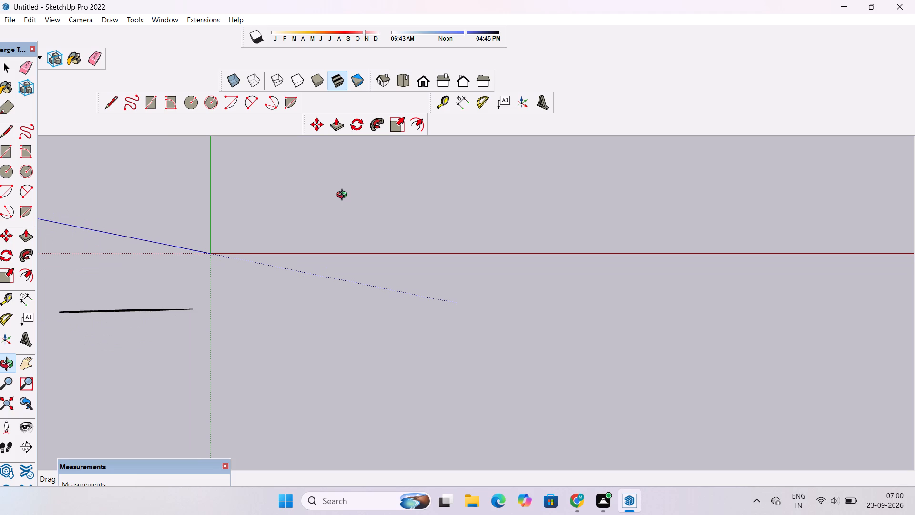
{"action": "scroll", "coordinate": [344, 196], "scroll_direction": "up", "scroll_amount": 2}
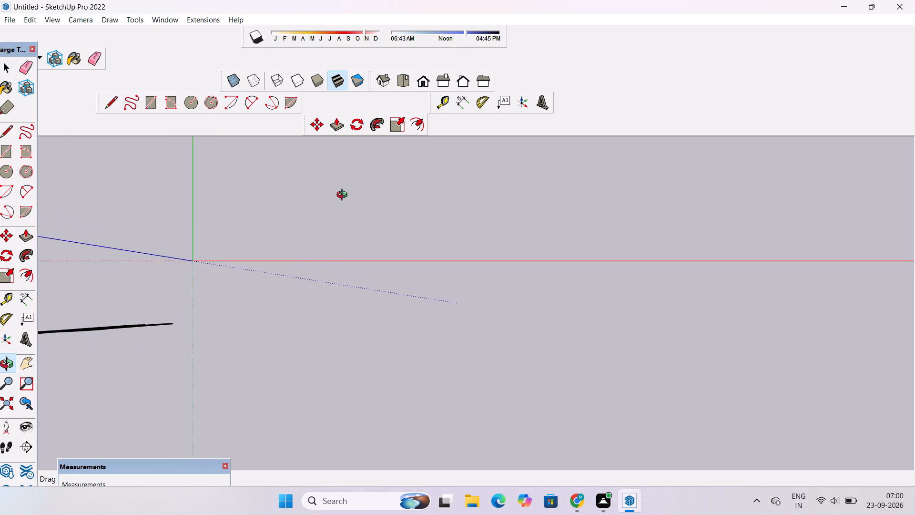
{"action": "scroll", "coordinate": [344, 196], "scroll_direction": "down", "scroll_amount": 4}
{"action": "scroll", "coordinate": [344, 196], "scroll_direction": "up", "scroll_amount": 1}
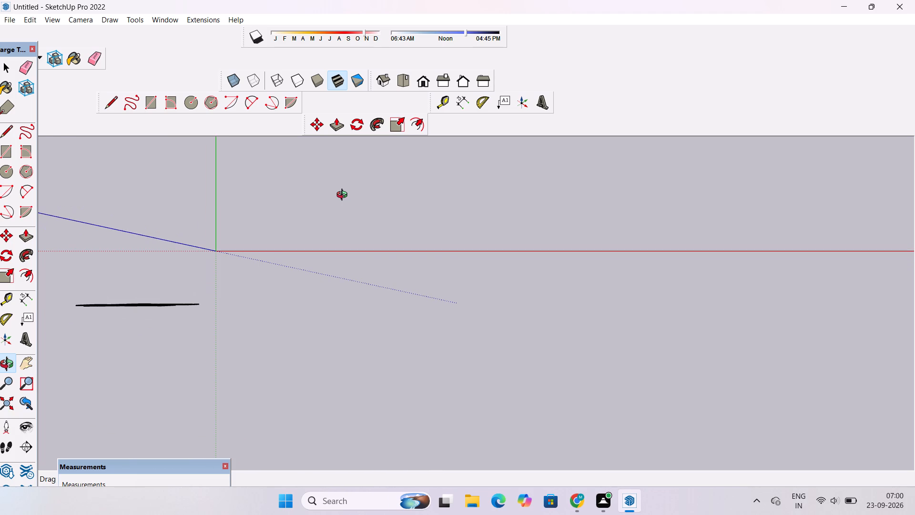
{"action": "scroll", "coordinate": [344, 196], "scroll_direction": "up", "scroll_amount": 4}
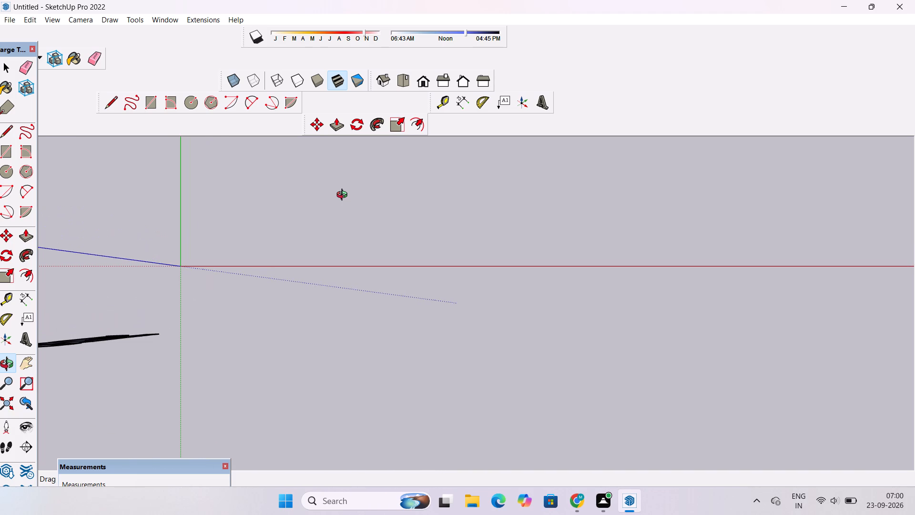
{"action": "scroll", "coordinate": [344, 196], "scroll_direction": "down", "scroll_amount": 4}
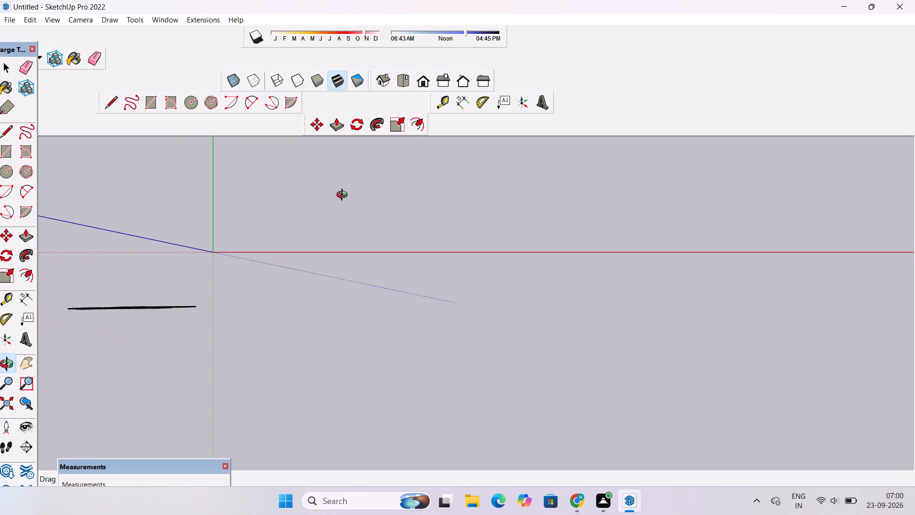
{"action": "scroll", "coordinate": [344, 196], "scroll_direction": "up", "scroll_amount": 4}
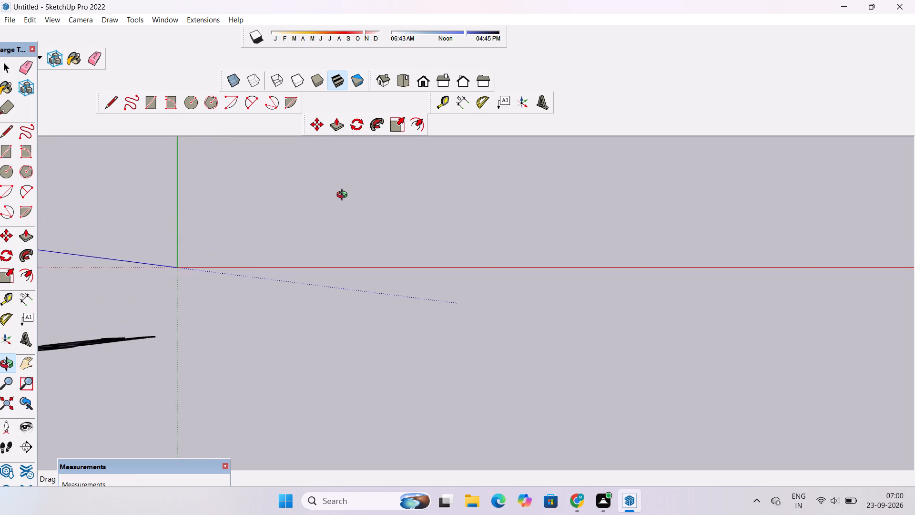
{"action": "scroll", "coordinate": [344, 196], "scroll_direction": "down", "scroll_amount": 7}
Tilt the camera around the origin and reset it to the standard Top view.
{"action": "left_click_drag", "start_coordinate": [350, 225], "coordinate": [361, 172]}
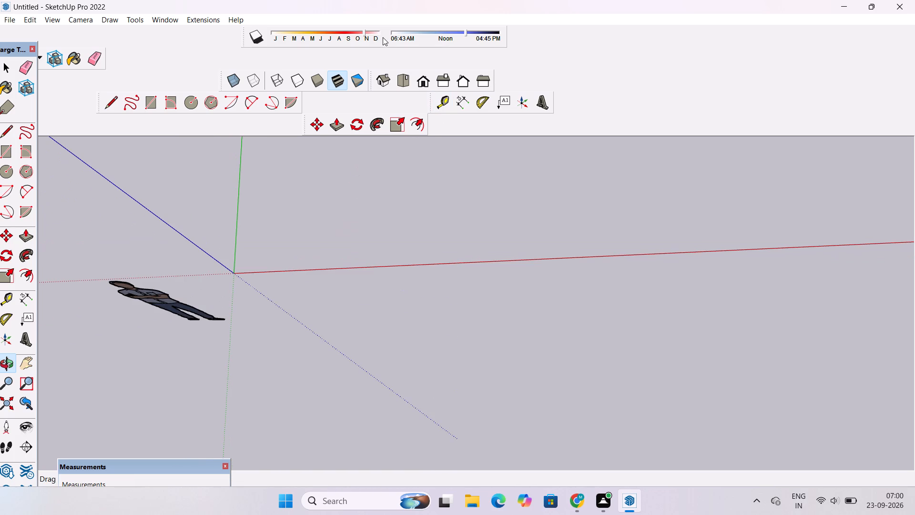
{"action": "left_click", "coordinate": [407, 78]}
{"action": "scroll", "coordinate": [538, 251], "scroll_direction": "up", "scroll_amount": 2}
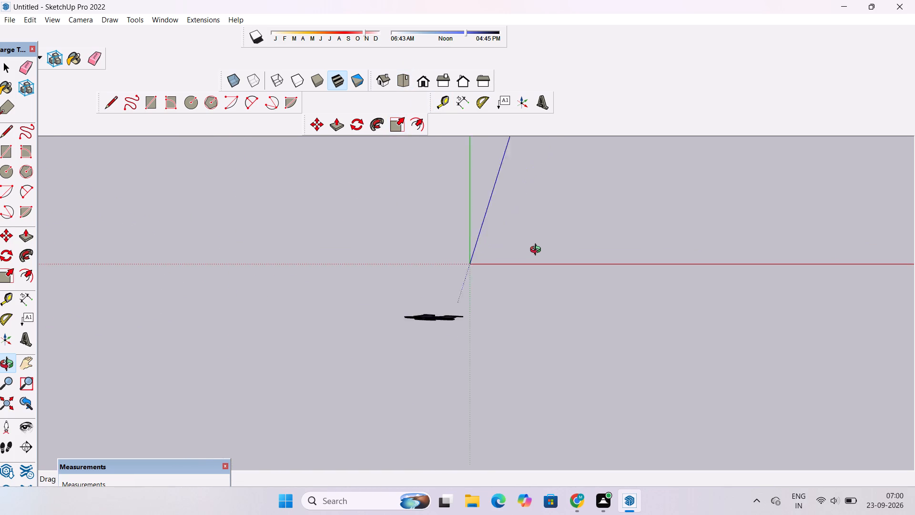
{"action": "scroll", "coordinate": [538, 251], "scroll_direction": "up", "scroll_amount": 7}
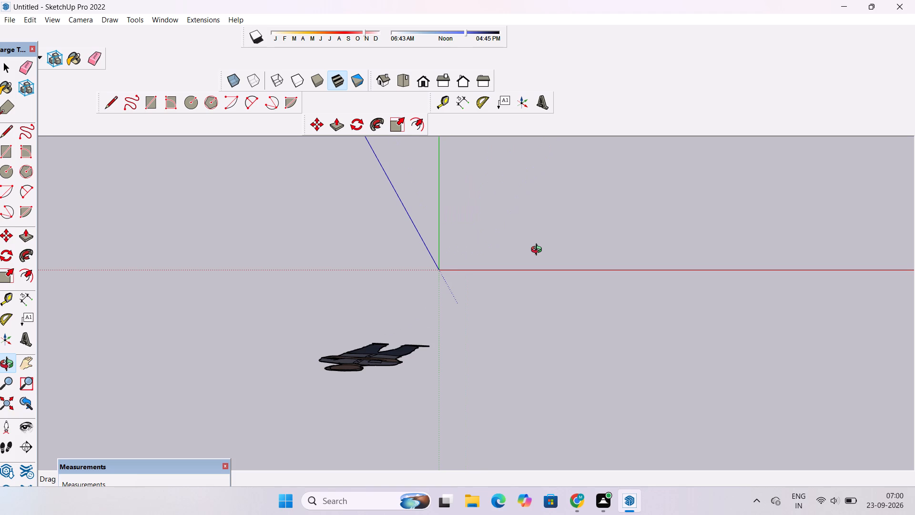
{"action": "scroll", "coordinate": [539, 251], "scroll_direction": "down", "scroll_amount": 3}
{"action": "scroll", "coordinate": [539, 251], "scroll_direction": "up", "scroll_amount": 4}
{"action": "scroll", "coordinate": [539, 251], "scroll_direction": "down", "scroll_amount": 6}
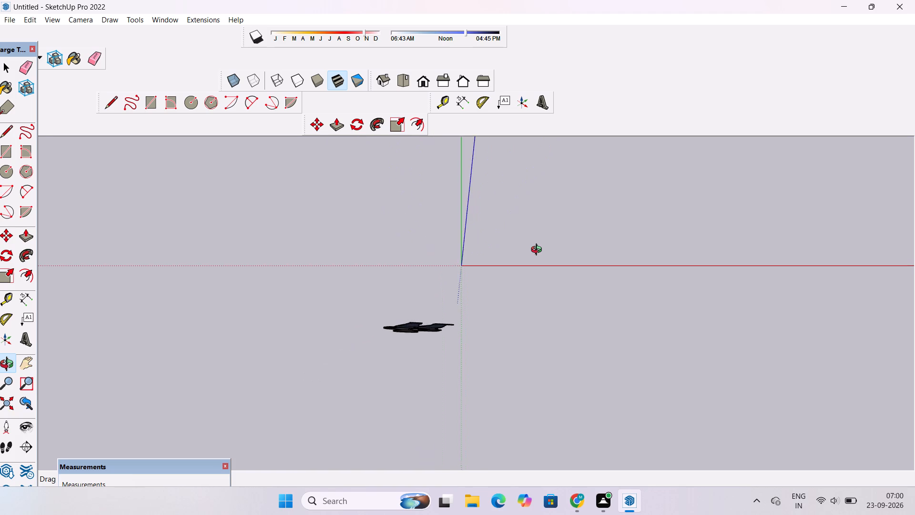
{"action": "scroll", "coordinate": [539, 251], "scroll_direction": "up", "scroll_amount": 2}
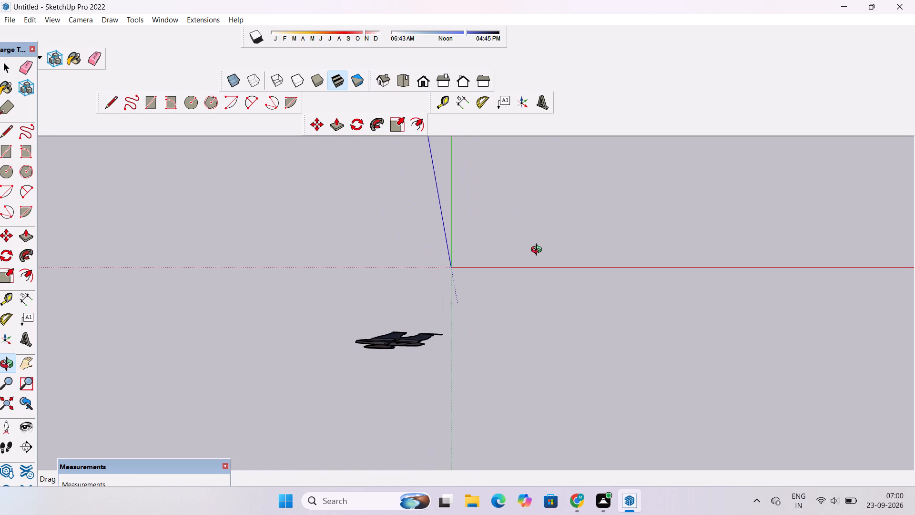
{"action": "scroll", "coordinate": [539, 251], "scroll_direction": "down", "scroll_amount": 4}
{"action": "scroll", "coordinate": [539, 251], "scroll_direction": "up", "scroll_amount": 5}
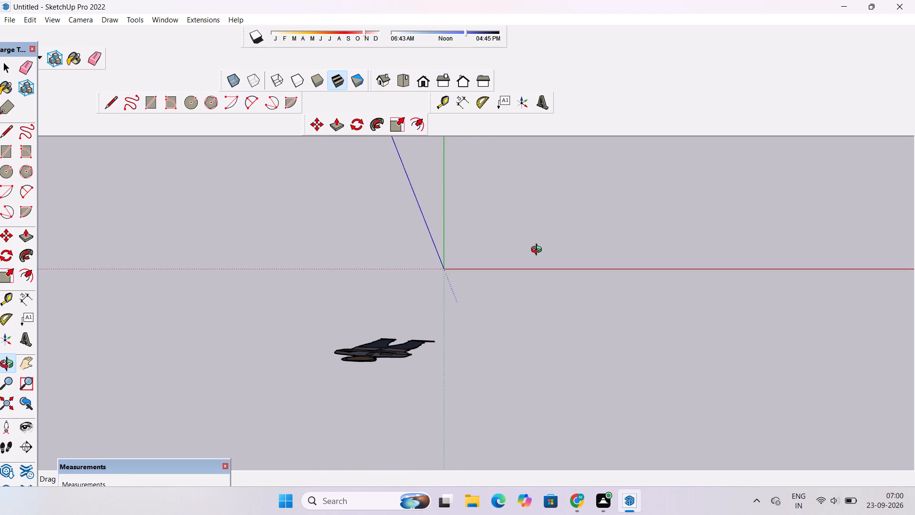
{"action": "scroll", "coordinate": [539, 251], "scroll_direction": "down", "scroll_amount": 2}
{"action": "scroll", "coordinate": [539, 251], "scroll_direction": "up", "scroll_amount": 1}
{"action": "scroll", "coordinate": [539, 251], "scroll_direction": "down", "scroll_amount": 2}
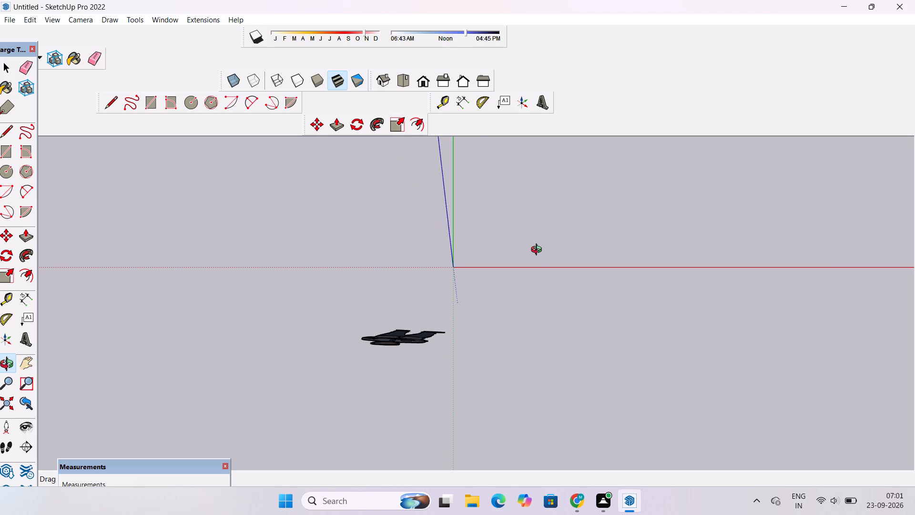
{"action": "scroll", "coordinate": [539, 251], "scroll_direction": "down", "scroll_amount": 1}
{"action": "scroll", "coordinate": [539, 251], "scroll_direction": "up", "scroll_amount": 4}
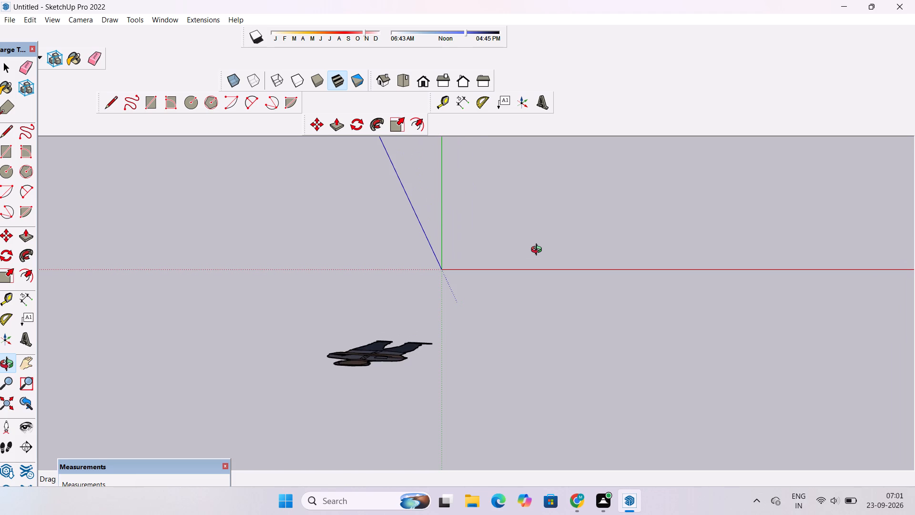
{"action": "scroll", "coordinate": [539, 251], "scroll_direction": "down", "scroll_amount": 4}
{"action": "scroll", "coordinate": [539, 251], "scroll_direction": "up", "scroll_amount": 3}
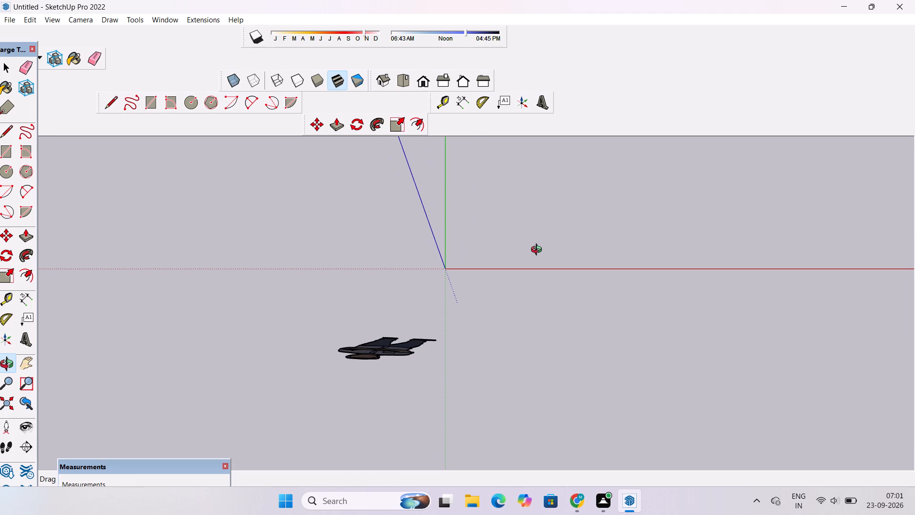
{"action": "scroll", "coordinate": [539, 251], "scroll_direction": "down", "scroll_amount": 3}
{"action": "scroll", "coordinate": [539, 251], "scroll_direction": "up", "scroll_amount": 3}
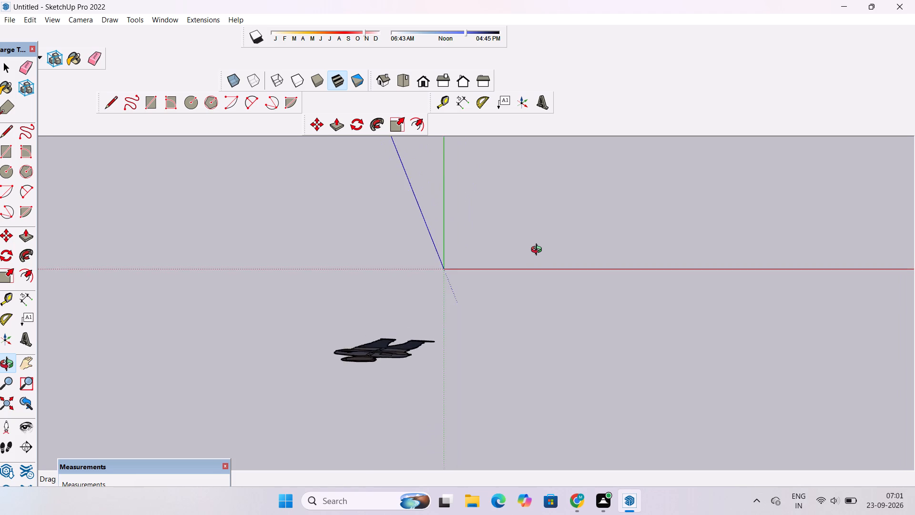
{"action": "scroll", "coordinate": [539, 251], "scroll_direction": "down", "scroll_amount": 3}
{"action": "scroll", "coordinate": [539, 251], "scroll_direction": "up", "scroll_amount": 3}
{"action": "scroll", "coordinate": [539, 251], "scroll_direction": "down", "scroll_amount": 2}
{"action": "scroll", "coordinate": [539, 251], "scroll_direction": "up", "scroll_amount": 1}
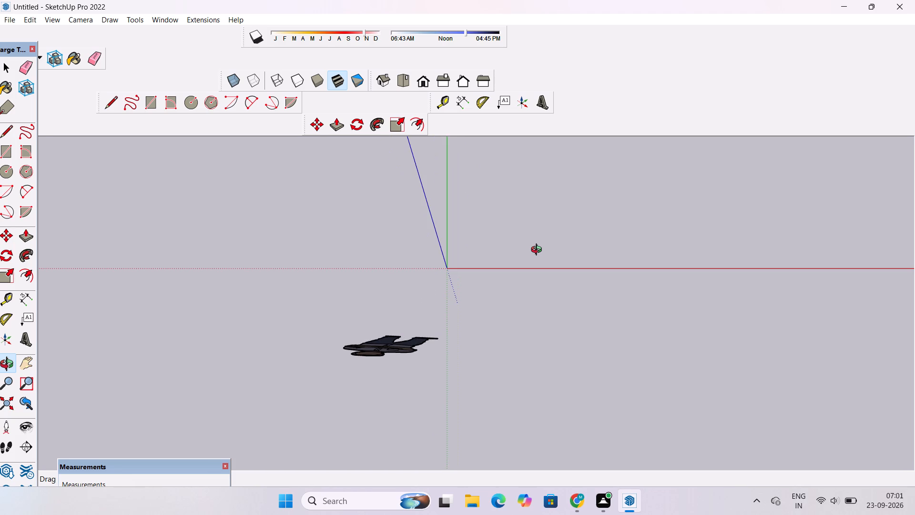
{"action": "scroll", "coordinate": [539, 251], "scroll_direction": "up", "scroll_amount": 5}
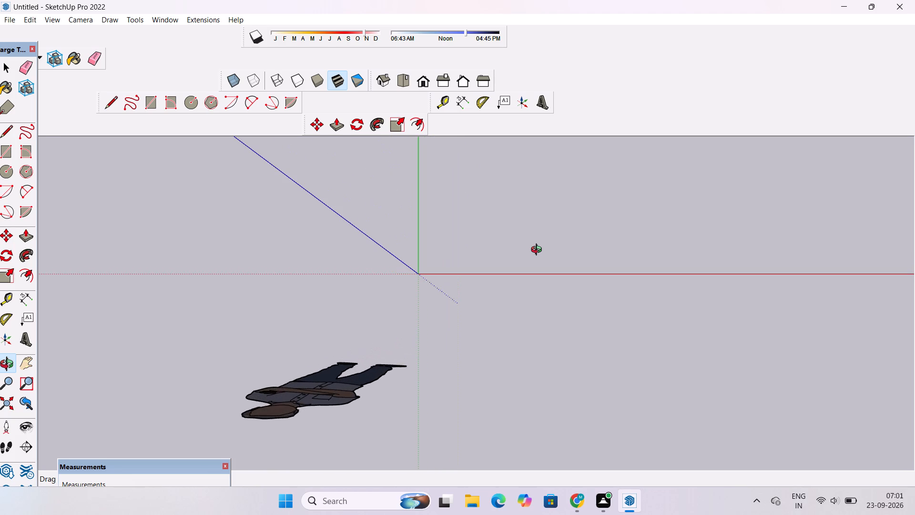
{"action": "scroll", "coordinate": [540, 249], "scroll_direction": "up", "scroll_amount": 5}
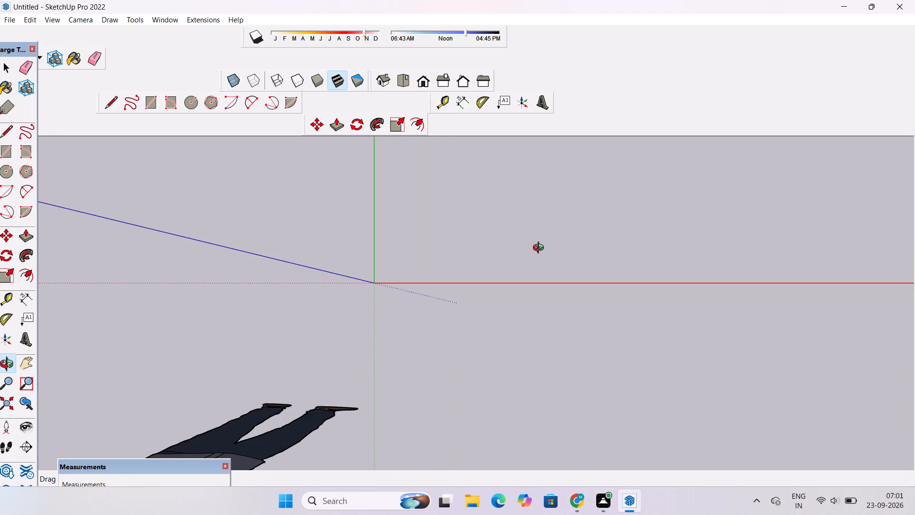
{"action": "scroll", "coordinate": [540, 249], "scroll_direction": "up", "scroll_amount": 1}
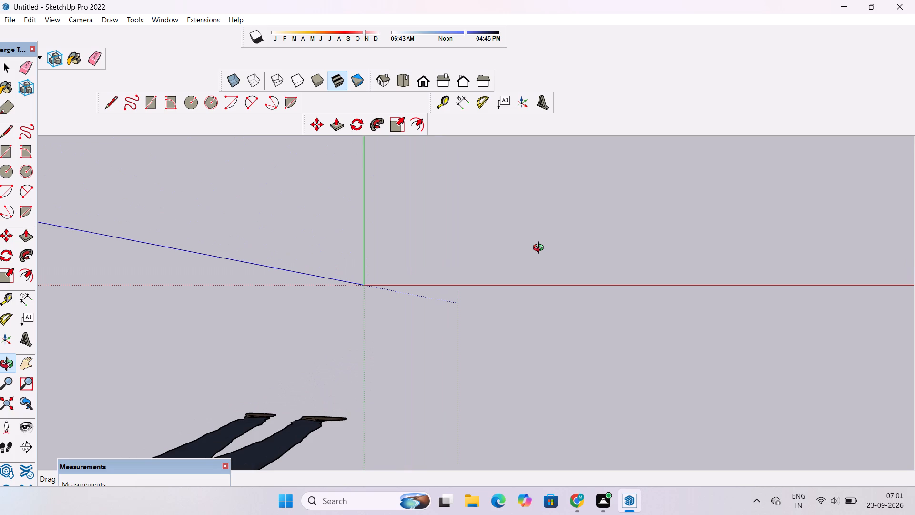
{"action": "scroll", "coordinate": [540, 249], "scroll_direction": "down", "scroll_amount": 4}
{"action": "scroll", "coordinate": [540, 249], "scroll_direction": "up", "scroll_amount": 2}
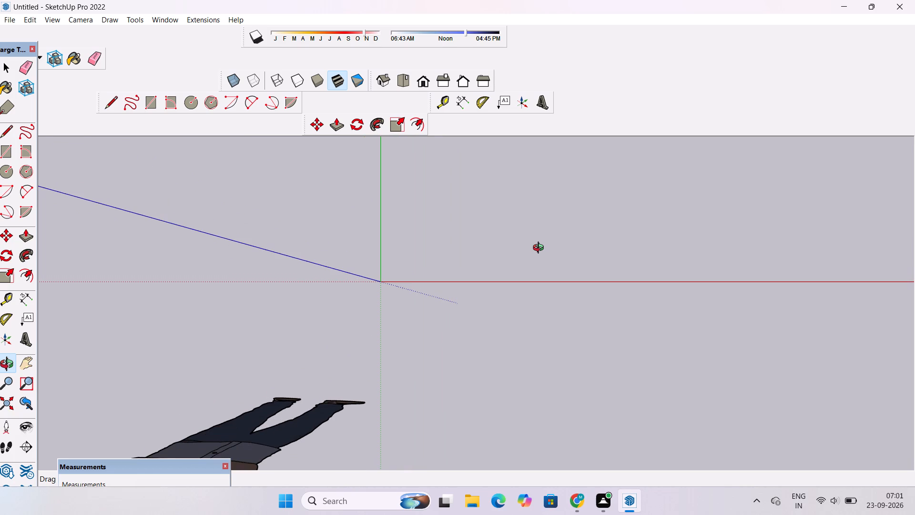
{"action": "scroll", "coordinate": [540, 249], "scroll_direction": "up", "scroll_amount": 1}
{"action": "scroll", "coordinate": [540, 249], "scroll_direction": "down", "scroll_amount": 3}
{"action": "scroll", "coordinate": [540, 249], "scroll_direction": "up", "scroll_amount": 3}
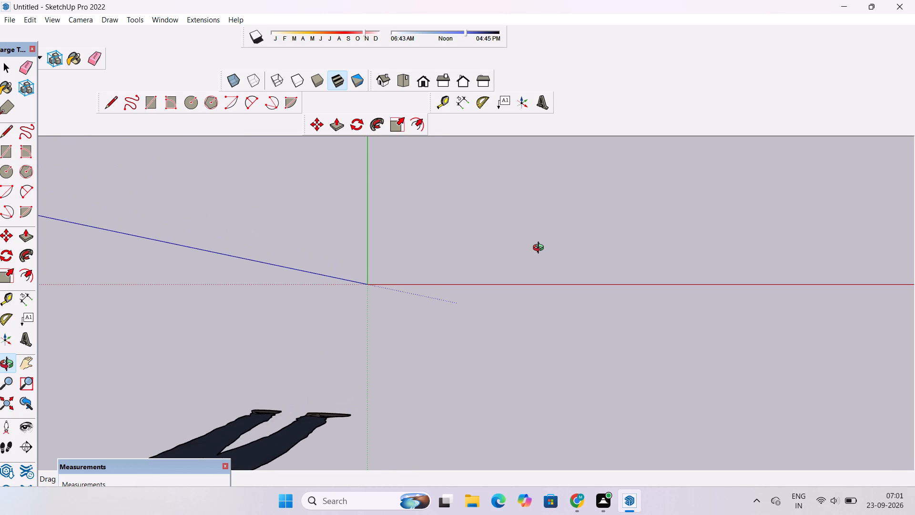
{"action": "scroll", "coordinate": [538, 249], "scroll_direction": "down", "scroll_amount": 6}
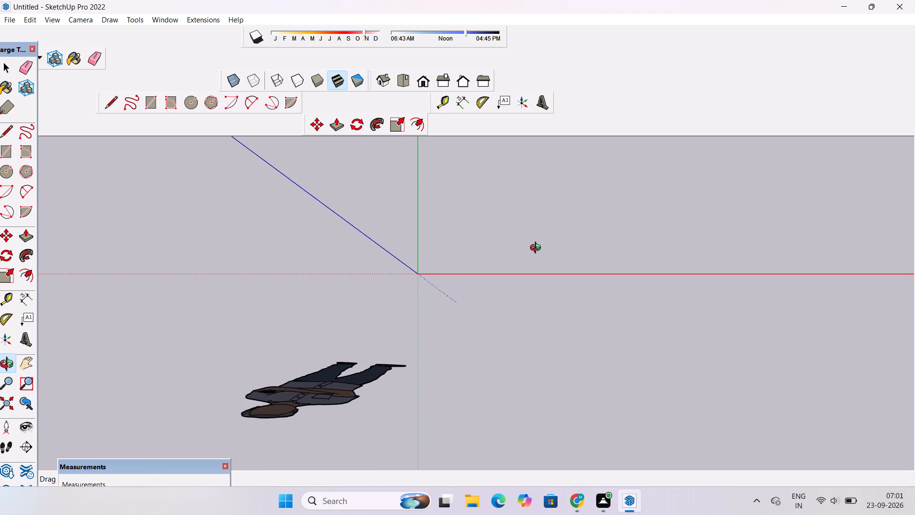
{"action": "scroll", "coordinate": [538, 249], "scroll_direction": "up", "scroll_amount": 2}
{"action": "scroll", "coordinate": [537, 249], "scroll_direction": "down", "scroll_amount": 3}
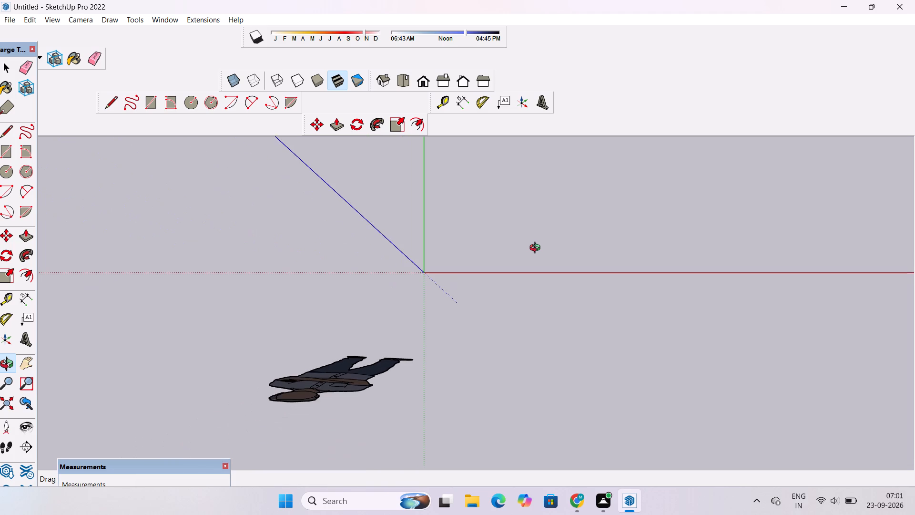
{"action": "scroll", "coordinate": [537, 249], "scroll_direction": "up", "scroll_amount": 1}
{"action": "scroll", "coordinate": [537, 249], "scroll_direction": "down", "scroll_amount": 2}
In the standard Top view, draw a 70' line parallel to the red axis, starting just beside the origin.
{"action": "left_click", "coordinate": [400, 78]}
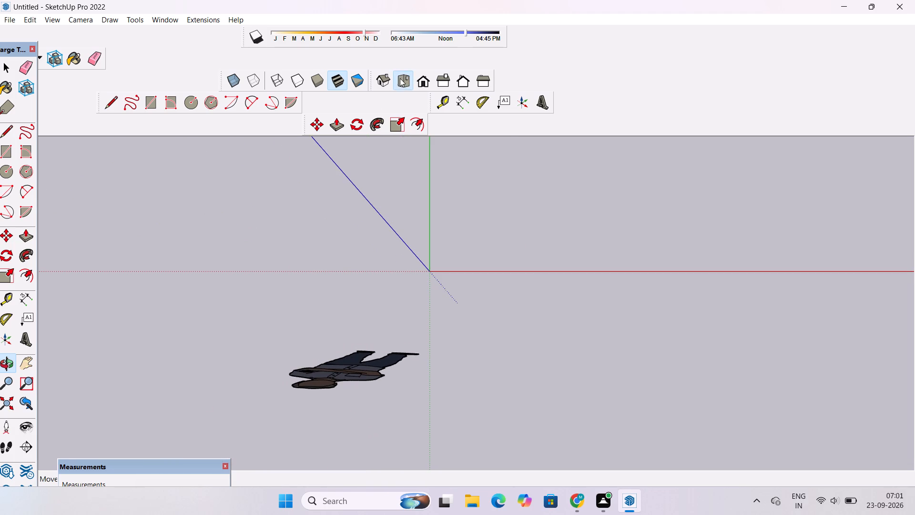
{"action": "scroll", "coordinate": [556, 252], "scroll_direction": "up", "scroll_amount": 12}
{"action": "left_click_drag", "start_coordinate": [537, 280], "coordinate": [448, 291], "text": "shift"}
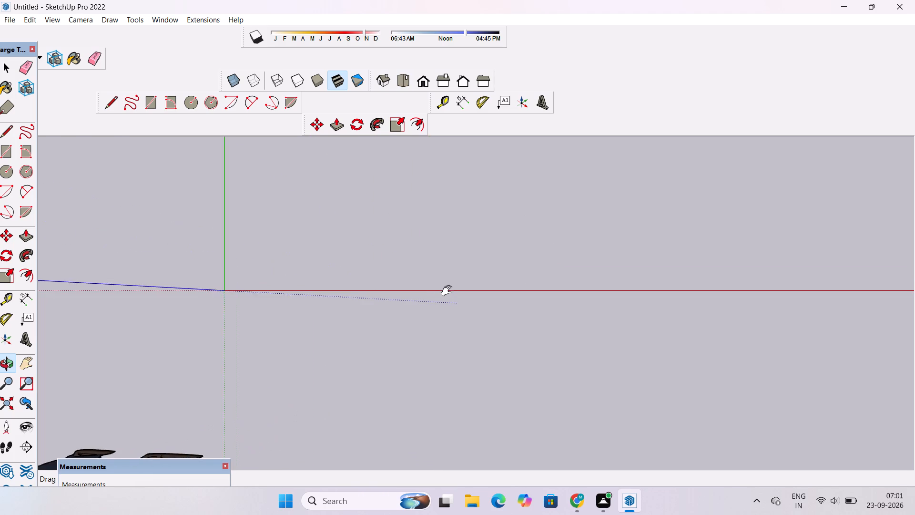
{"action": "left_click_drag", "start_coordinate": [448, 291], "coordinate": [413, 297], "text": "shift"}
{"action": "left_click", "coordinate": [413, 297], "text": "shift"}
{"action": "scroll", "coordinate": [413, 295], "scroll_direction": "down", "scroll_amount": 6, "text": "shift"}
{"action": "left_click_drag", "start_coordinate": [399, 277], "coordinate": [344, 335], "text": "shift"}
{"action": "scroll", "coordinate": [339, 327], "scroll_direction": "down", "scroll_amount": 5, "text": "shift"}
{"action": "left_click_drag", "start_coordinate": [357, 314], "coordinate": [244, 317], "text": "shift"}
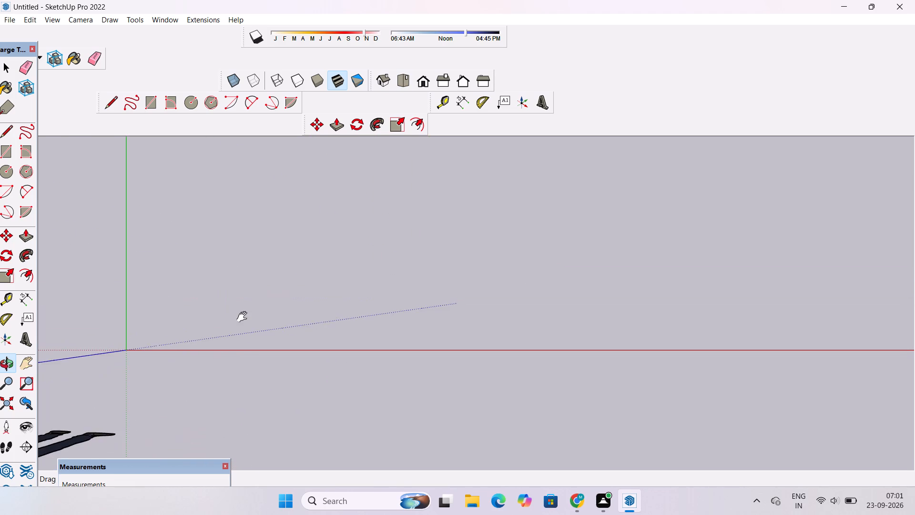
{"action": "left_click_drag", "start_coordinate": [280, 369], "coordinate": [263, 318], "text": "shift"}
{"action": "left_click_drag", "start_coordinate": [248, 316], "coordinate": [205, 309], "text": "shift"}
{"action": "left_click_drag", "start_coordinate": [219, 298], "coordinate": [202, 304], "text": "shift"}
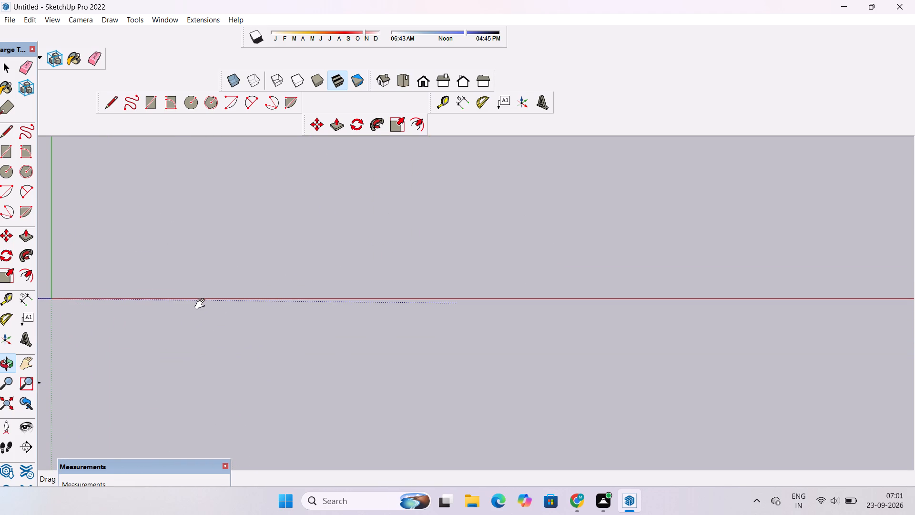
{"action": "scroll", "coordinate": [203, 304], "scroll_direction": "down", "scroll_amount": 1}
{"action": "key", "text": "l"}
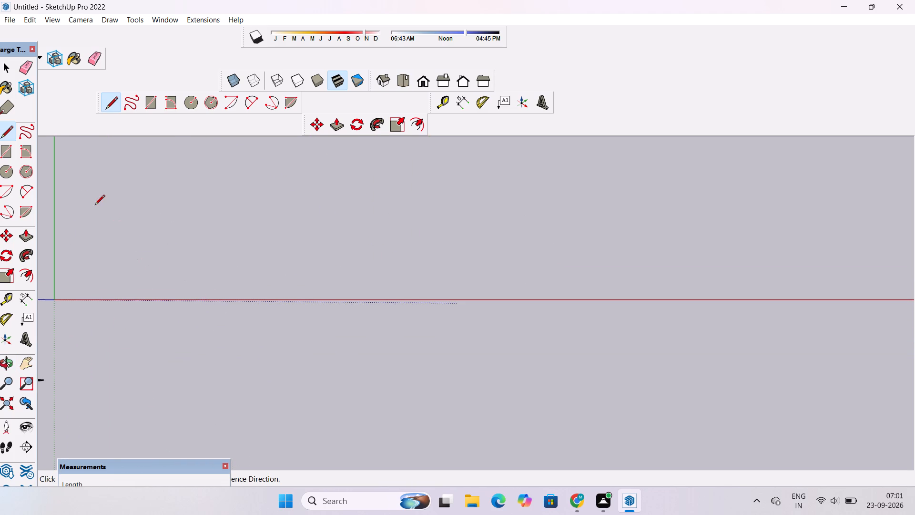
{"action": "left_click", "coordinate": [87, 280]}
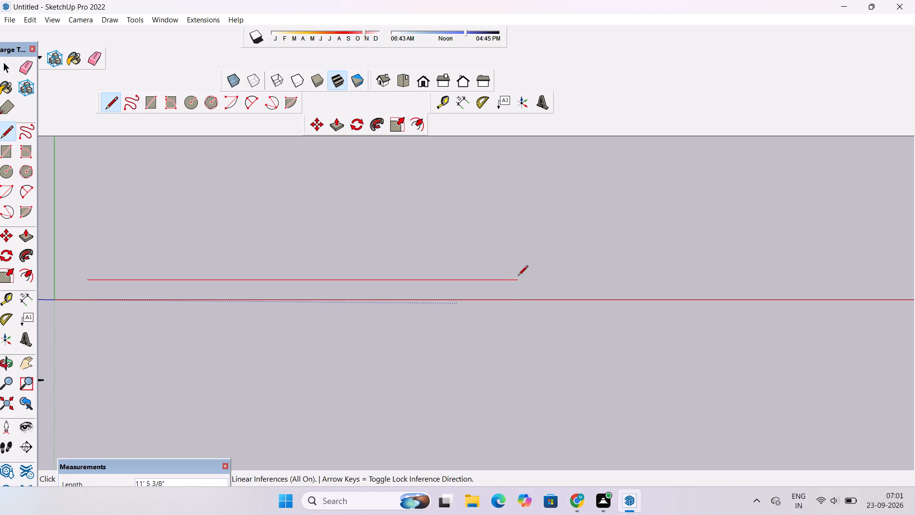
{"action": "scroll", "coordinate": [517, 277], "scroll_direction": "down", "scroll_amount": 11}
{"action": "scroll", "coordinate": [516, 278], "scroll_direction": "up", "scroll_amount": 11}
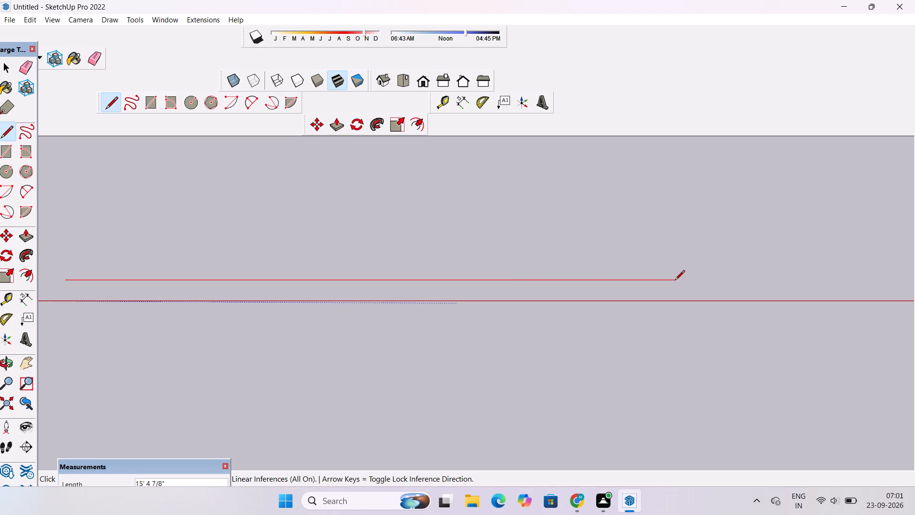
{"action": "key", "text": "7"}
{"action": "type", "text": "0'"}
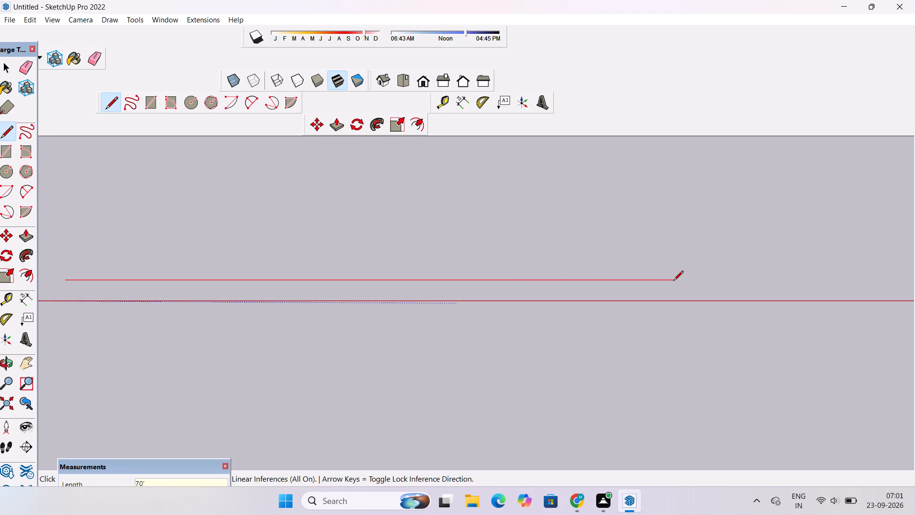
{"action": "key", "text": "Return"}
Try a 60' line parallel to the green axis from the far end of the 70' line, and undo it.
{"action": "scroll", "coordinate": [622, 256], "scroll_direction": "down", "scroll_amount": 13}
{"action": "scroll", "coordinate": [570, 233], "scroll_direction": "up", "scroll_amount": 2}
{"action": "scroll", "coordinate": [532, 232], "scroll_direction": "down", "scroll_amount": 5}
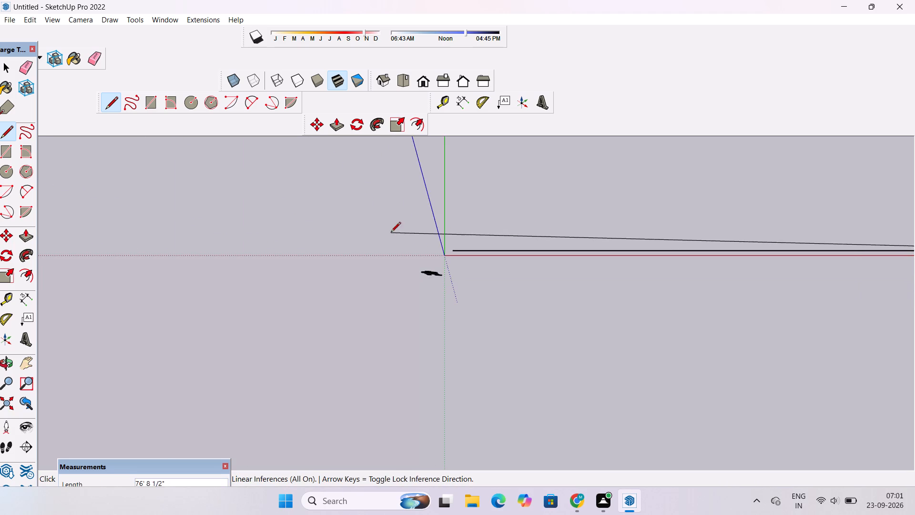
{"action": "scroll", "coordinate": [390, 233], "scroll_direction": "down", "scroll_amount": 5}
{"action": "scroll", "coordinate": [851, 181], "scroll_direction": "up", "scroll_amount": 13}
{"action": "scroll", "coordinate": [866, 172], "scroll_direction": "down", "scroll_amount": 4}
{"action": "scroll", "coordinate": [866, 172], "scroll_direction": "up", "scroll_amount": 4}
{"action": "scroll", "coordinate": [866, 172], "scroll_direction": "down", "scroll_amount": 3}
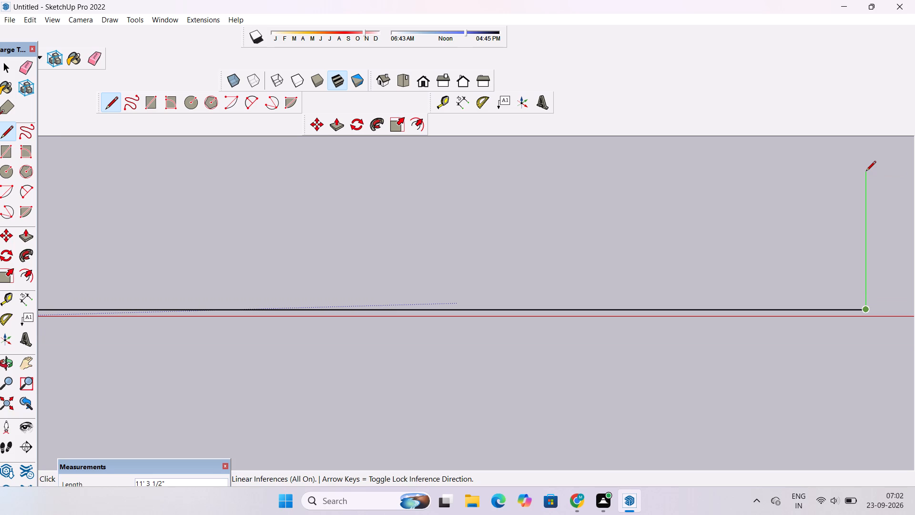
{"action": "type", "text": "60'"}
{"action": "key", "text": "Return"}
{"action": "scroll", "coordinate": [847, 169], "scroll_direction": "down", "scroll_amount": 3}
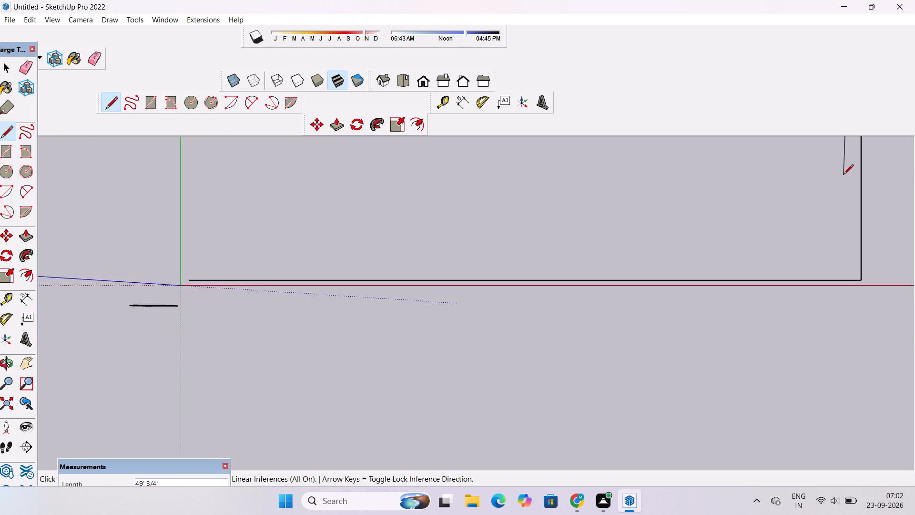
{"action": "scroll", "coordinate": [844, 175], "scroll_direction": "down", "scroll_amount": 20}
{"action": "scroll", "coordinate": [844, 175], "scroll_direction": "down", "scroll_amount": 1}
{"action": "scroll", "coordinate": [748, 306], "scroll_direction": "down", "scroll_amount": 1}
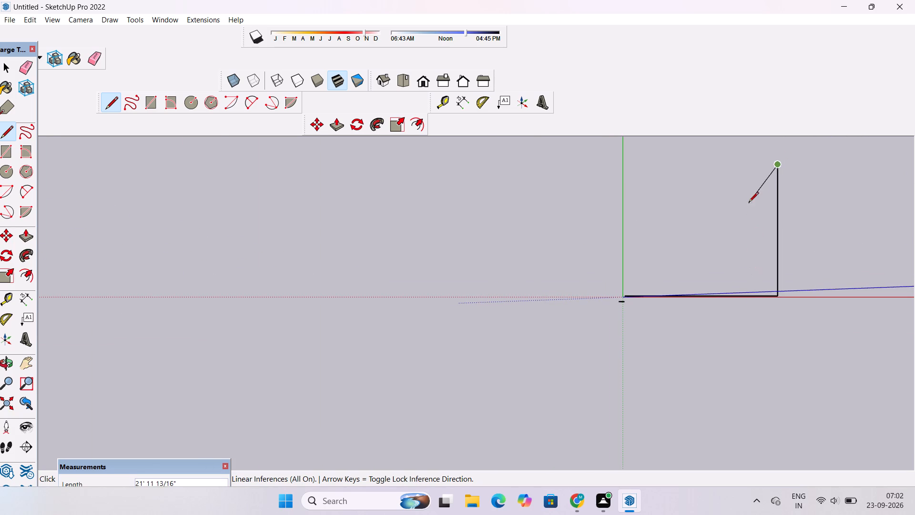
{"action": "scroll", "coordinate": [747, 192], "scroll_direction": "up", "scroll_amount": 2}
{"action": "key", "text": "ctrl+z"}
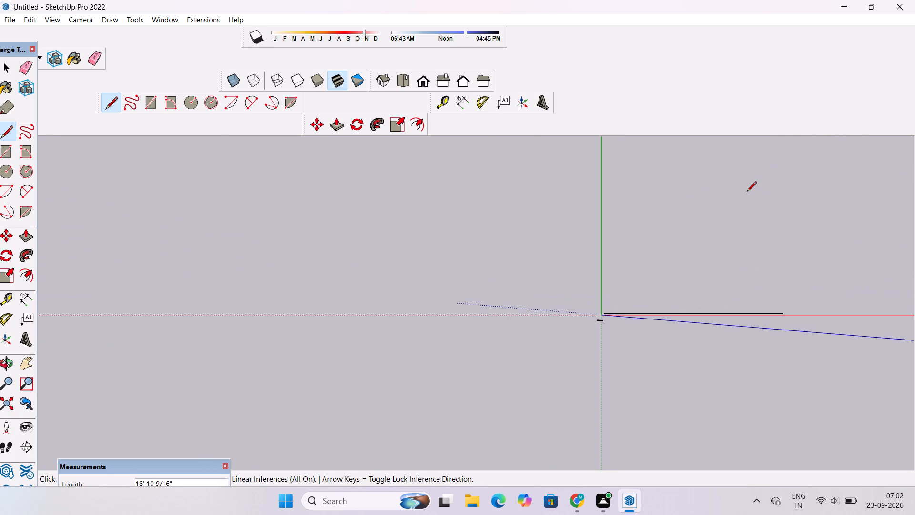
Draw a 50' line parallel to the green axis from the far end of the 70' line.
{"action": "scroll", "coordinate": [783, 307], "scroll_direction": "up", "scroll_amount": 12}
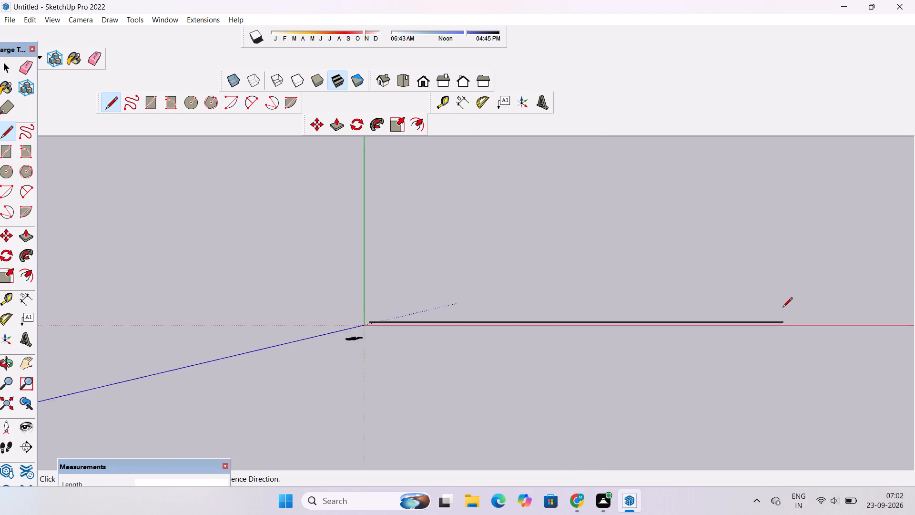
{"action": "left_click", "coordinate": [784, 324]}
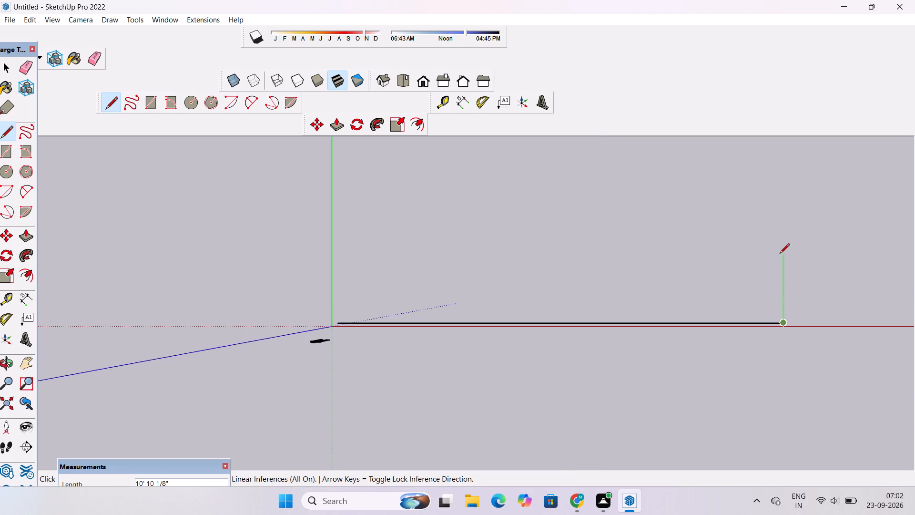
{"action": "key", "text": "5"}
{"action": "type", "text": "0'"}
{"action": "key", "text": "Return"}
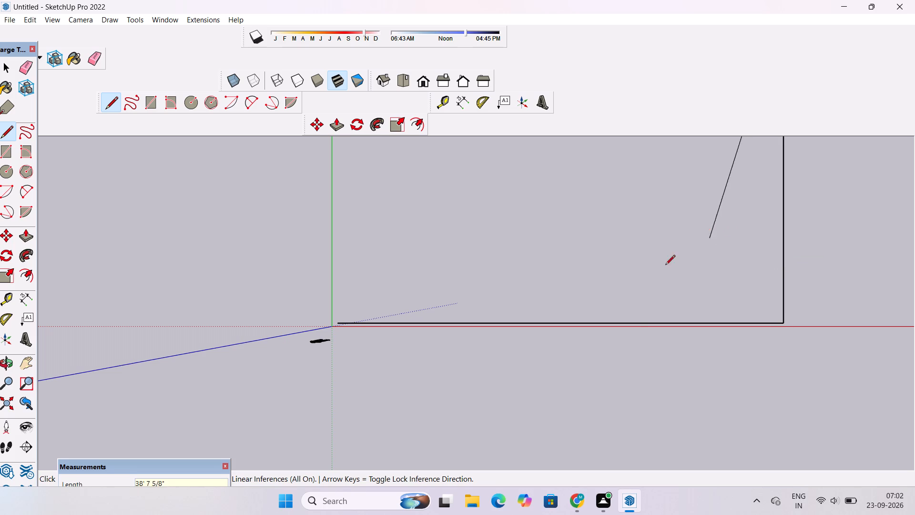
Draw a 70' line parallel to the red axis from the 50' line's end, back in line with the first line's start point.
{"action": "scroll", "coordinate": [582, 441], "scroll_direction": "down", "scroll_amount": 11}
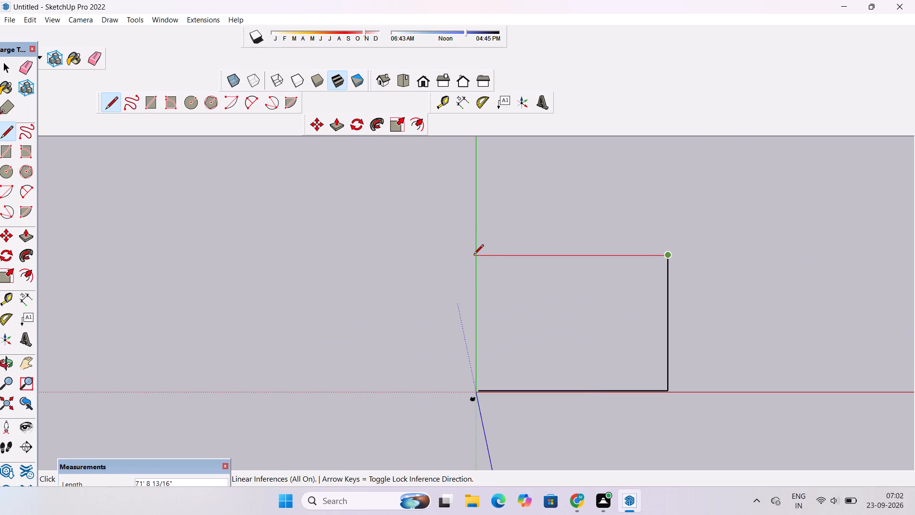
{"action": "scroll", "coordinate": [466, 392], "scroll_direction": "up", "scroll_amount": 4}
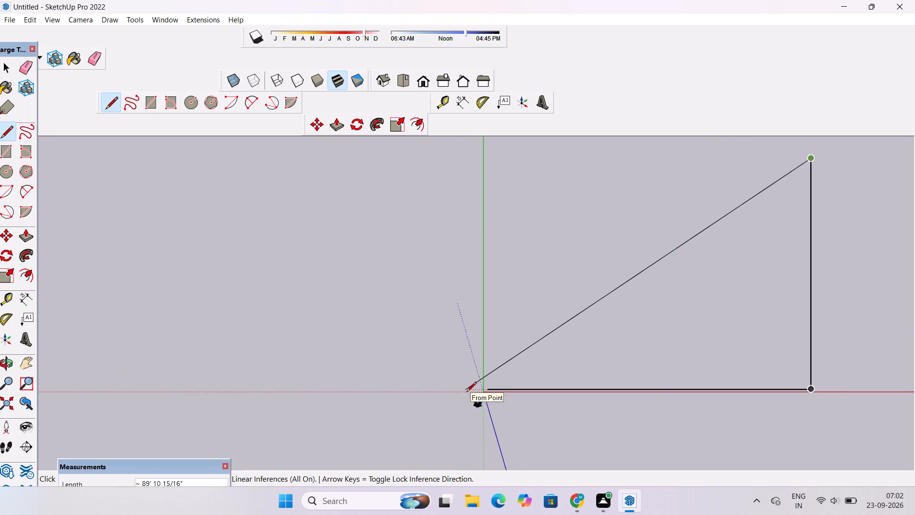
{"action": "scroll", "coordinate": [467, 392], "scroll_direction": "up", "scroll_amount": 6}
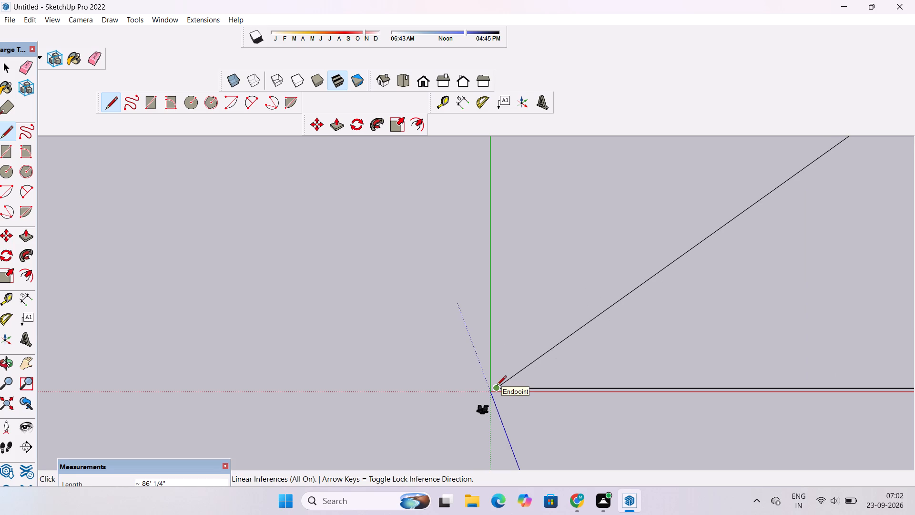
{"action": "scroll", "coordinate": [497, 386], "scroll_direction": "down", "scroll_amount": 14}
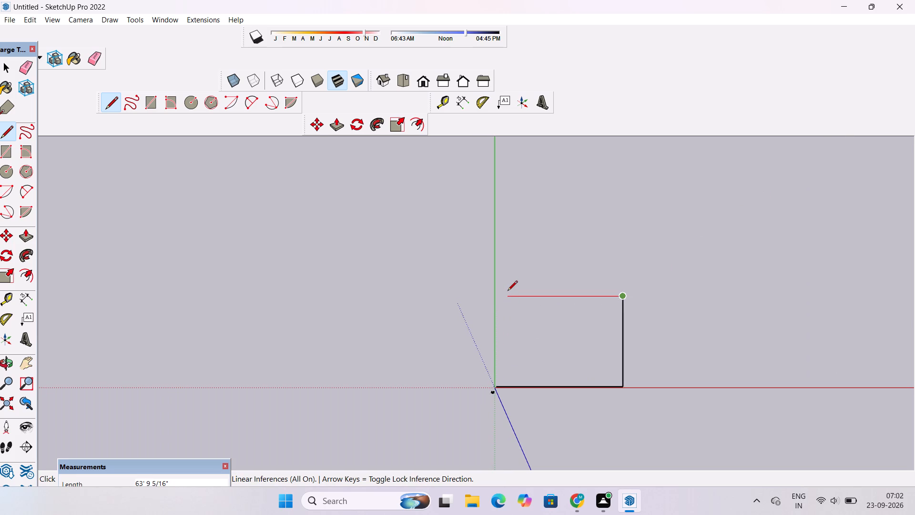
{"action": "scroll", "coordinate": [508, 291], "scroll_direction": "up", "scroll_amount": 9}
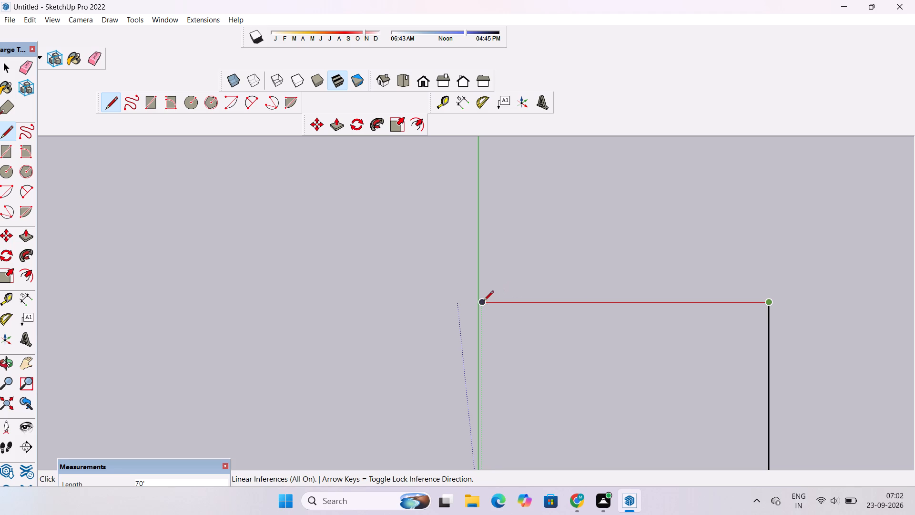
{"action": "left_click", "coordinate": [482, 304]}
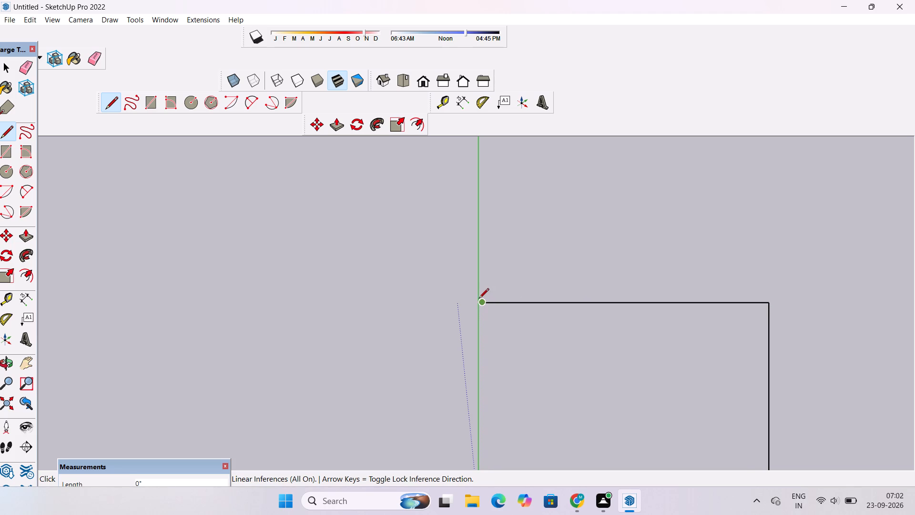
Close the rectangle with a line parallel to the green axis down to the first line's start point.
{"action": "scroll", "coordinate": [478, 295], "scroll_direction": "down", "scroll_amount": 12}
{"action": "scroll", "coordinate": [477, 382], "scroll_direction": "up", "scroll_amount": 3}
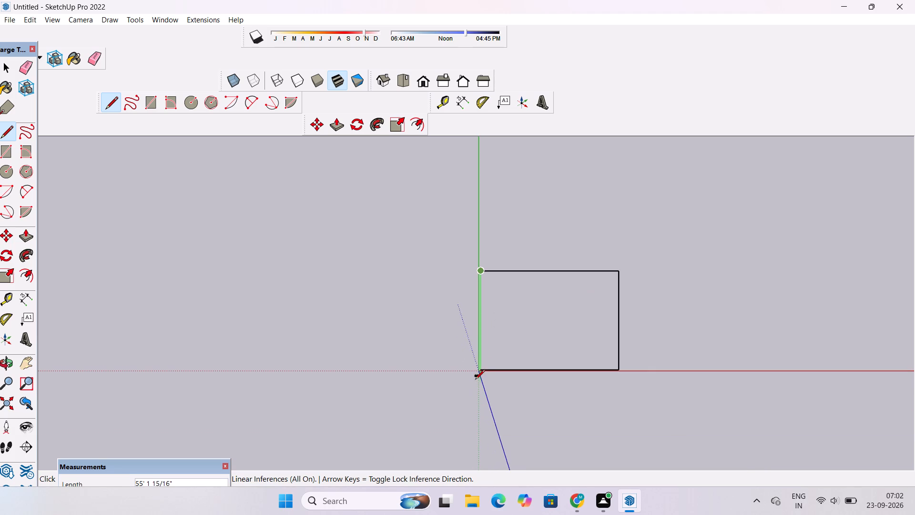
{"action": "scroll", "coordinate": [475, 380], "scroll_direction": "up", "scroll_amount": 17}
{"action": "scroll", "coordinate": [485, 352], "scroll_direction": "up", "scroll_amount": 4}
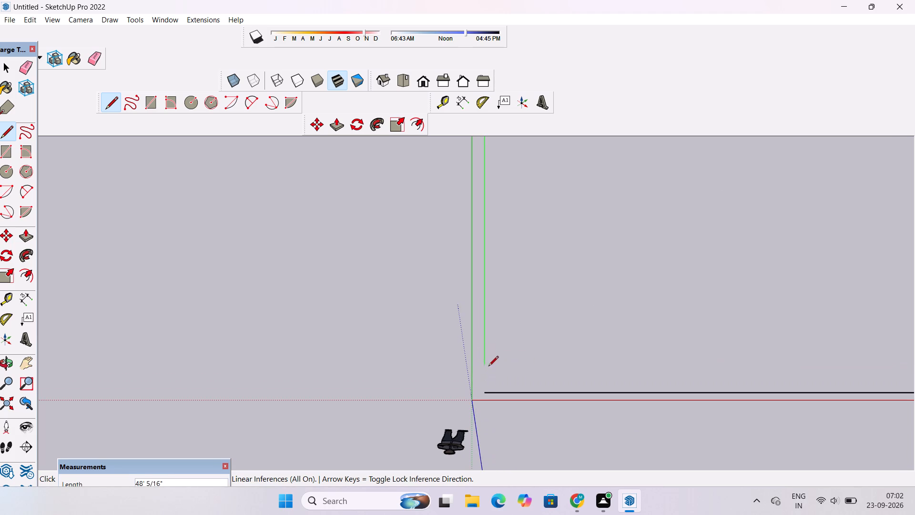
{"action": "left_click", "coordinate": [485, 394]}
{"action": "scroll", "coordinate": [365, 382], "scroll_direction": "down", "scroll_amount": 3}
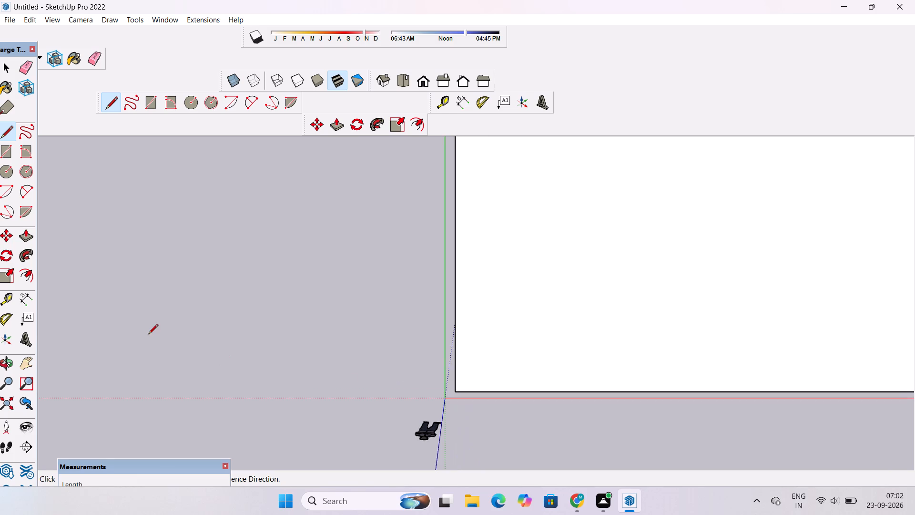
{"action": "key", "text": "space"}
Move the whole rectangle, face and edges, about 47' 6" along the red axis, away from the origin.
{"action": "scroll", "coordinate": [152, 332], "scroll_direction": "down", "scroll_amount": 4}
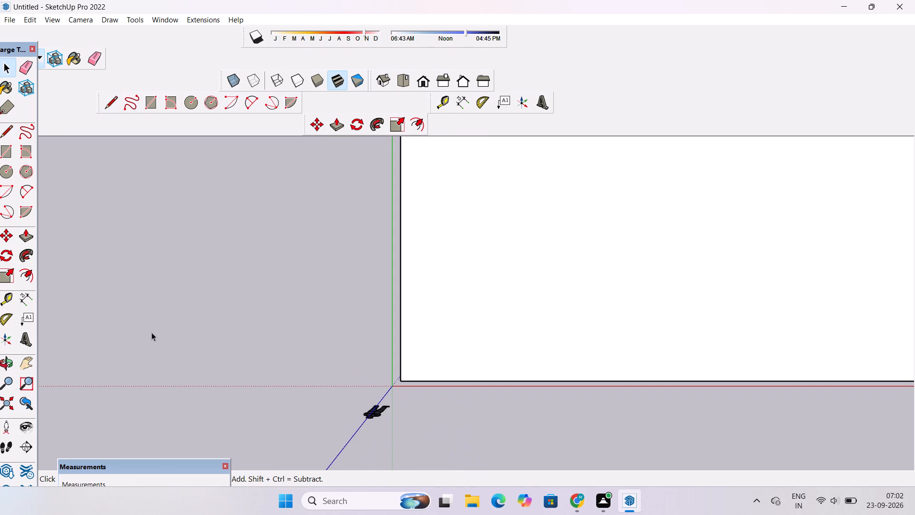
{"action": "scroll", "coordinate": [202, 316], "scroll_direction": "down", "scroll_amount": 12}
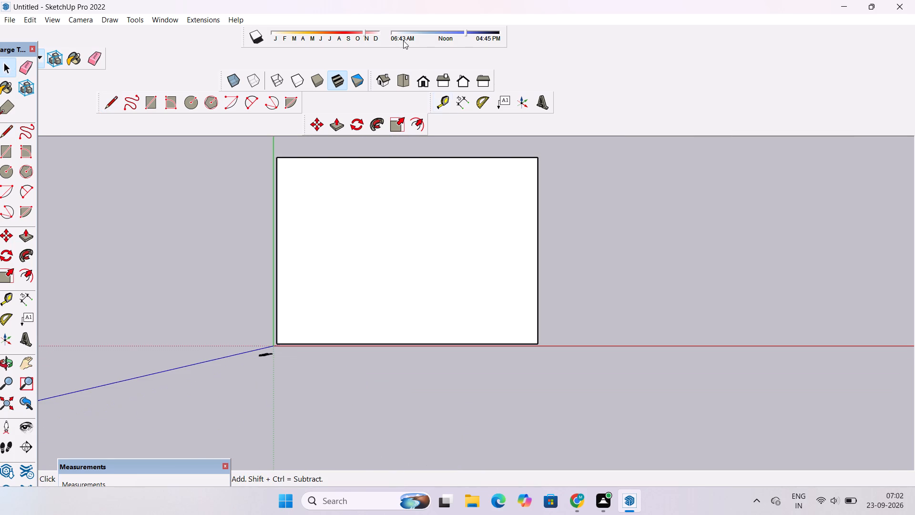
{"action": "left_click", "coordinate": [405, 82]}
{"action": "triple_click", "coordinate": [443, 304]}
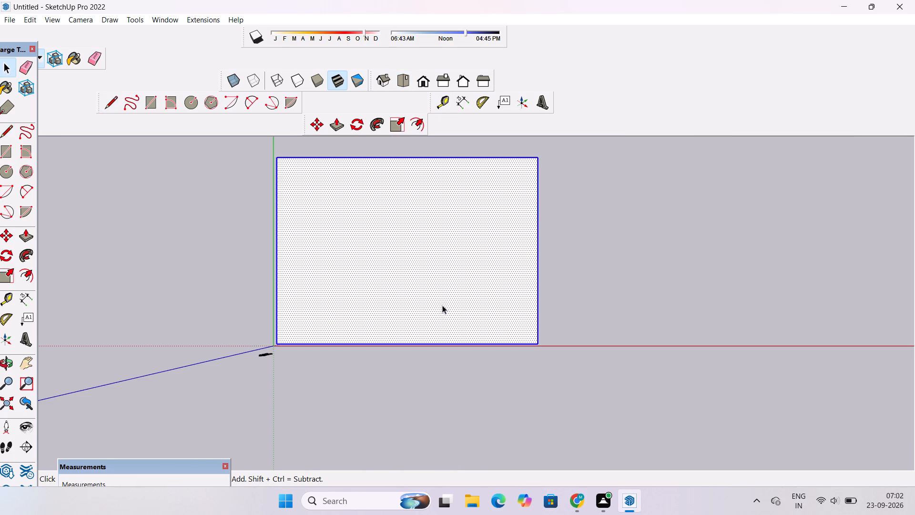
{"action": "scroll", "coordinate": [444, 348], "scroll_direction": "up", "scroll_amount": 11}
{"action": "key", "text": "m"}
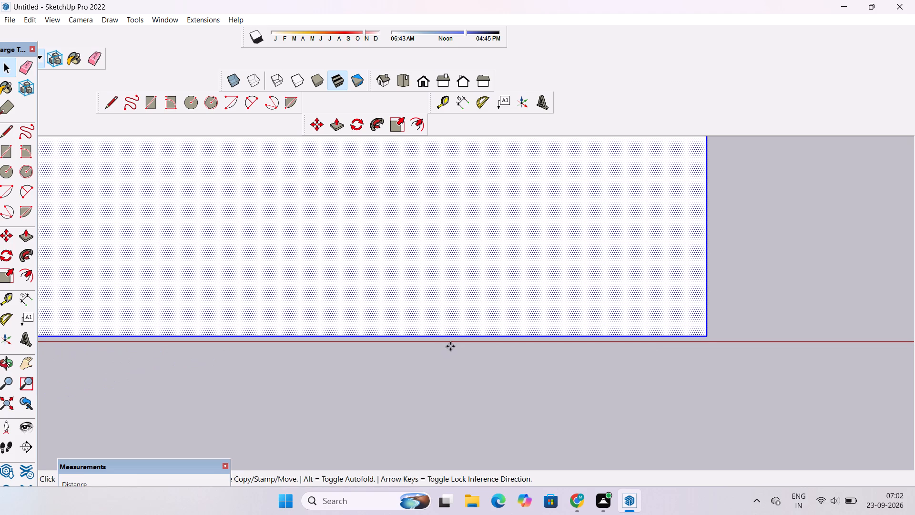
{"action": "scroll", "coordinate": [450, 346], "scroll_direction": "down", "scroll_amount": 7}
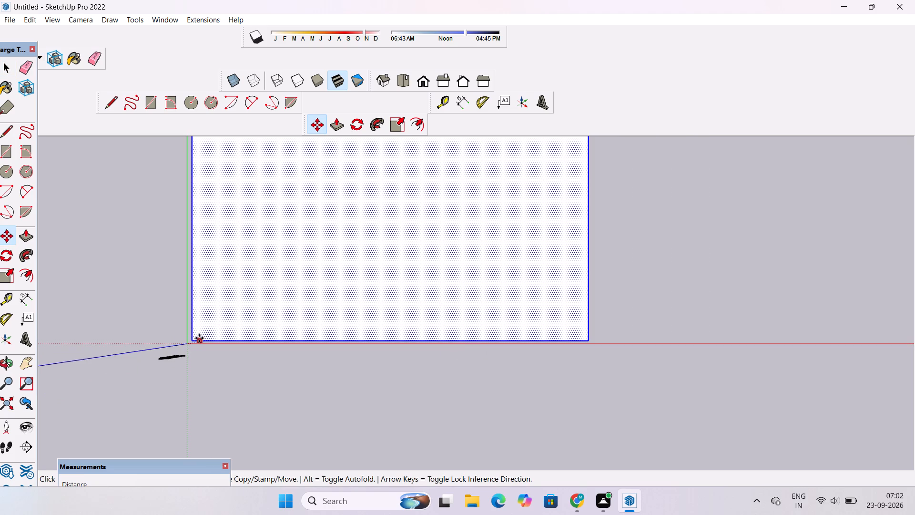
{"action": "left_click", "coordinate": [190, 339]}
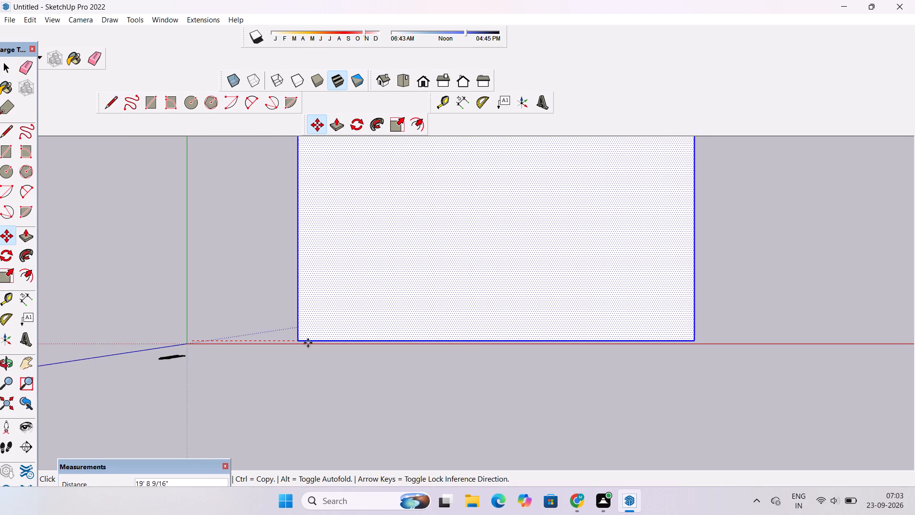
{"action": "left_click", "coordinate": [461, 346]}
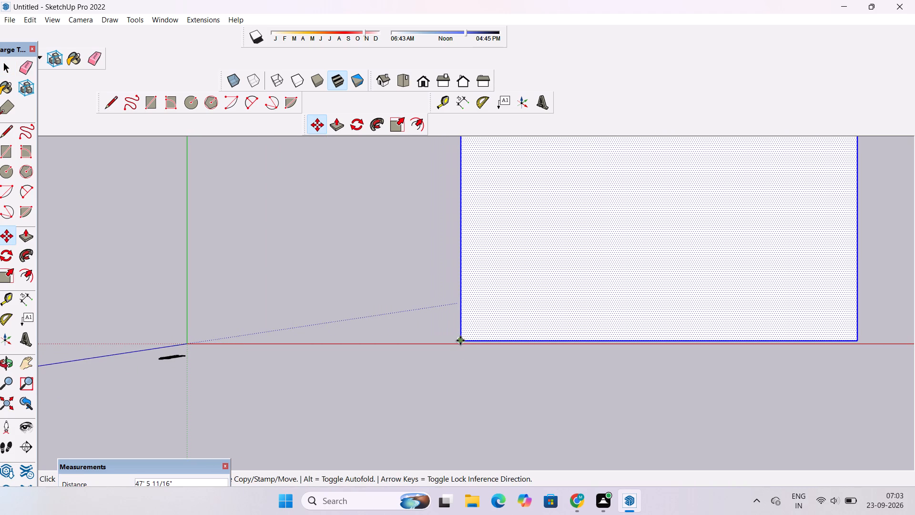
Move the selected rectangle about 6' 7 1/2" along the green axis, away from the red axis.
{"action": "left_click", "coordinate": [460, 340]}
{"action": "left_click", "coordinate": [457, 303]}
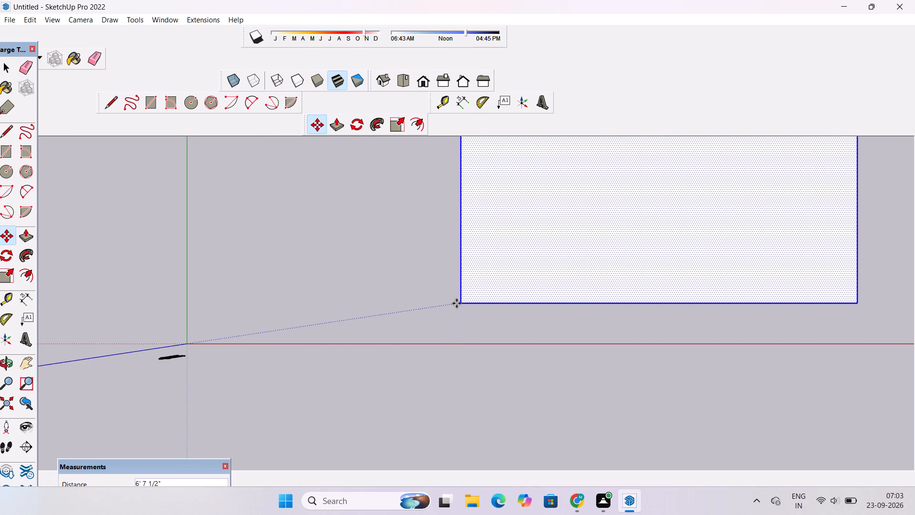
Push/Pull the 70' by 50' rectangle's face up 1' to form a base slab.
{"action": "key", "text": "o"}
{"action": "left_click_drag", "start_coordinate": [461, 406], "coordinate": [471, 296]}
{"action": "scroll", "coordinate": [473, 295], "scroll_direction": "down", "scroll_amount": 6}
{"action": "left_click_drag", "start_coordinate": [475, 313], "coordinate": [456, 309]}
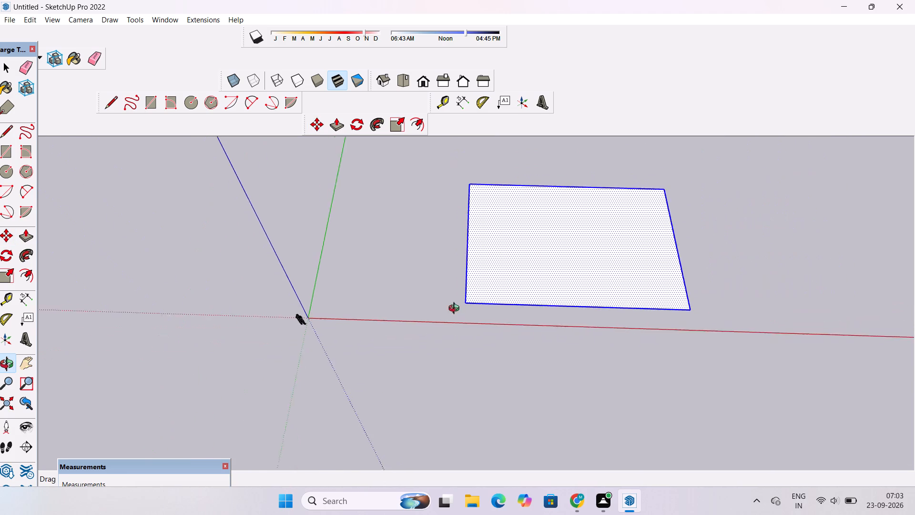
{"action": "left_click_drag", "start_coordinate": [456, 309], "coordinate": [440, 300]}
{"action": "left_click_drag", "start_coordinate": [452, 311], "coordinate": [473, 325]}
{"action": "left_click_drag", "start_coordinate": [476, 321], "coordinate": [393, 345], "text": "ctrl"}
{"action": "scroll", "coordinate": [398, 341], "scroll_direction": "down", "scroll_amount": 3}
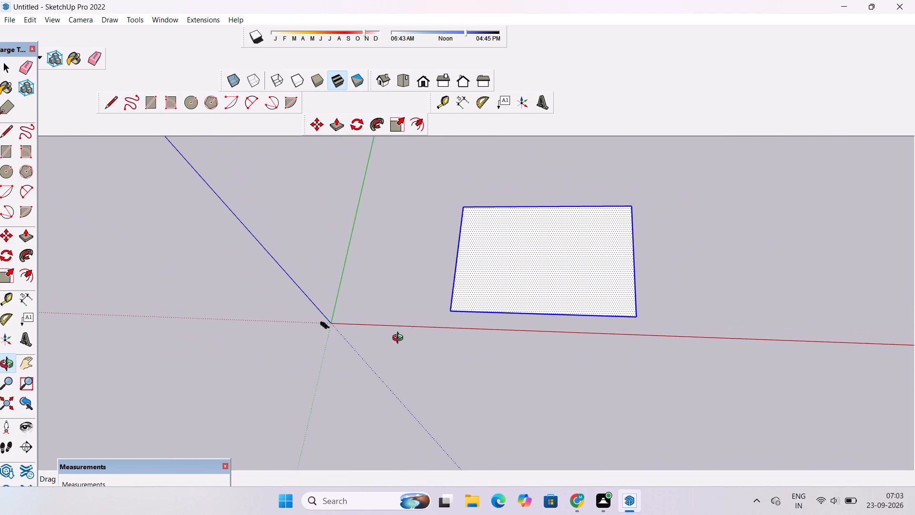
{"action": "left_click_drag", "start_coordinate": [433, 322], "coordinate": [294, 388], "text": "shift"}
{"action": "left_click_drag", "start_coordinate": [327, 403], "coordinate": [355, 371], "text": "shift"}
{"action": "left_click_drag", "start_coordinate": [386, 369], "coordinate": [357, 370], "text": "shift"}
{"action": "left_click_drag", "start_coordinate": [354, 376], "coordinate": [435, 316], "text": "shift"}
{"action": "scroll", "coordinate": [409, 359], "scroll_direction": "up", "scroll_amount": 3}
{"action": "left_click_drag", "start_coordinate": [416, 364], "coordinate": [356, 378]}
{"action": "left_click_drag", "start_coordinate": [364, 371], "coordinate": [361, 387], "text": "shift"}
{"action": "left_click_drag", "start_coordinate": [357, 395], "coordinate": [375, 415], "text": "shift"}
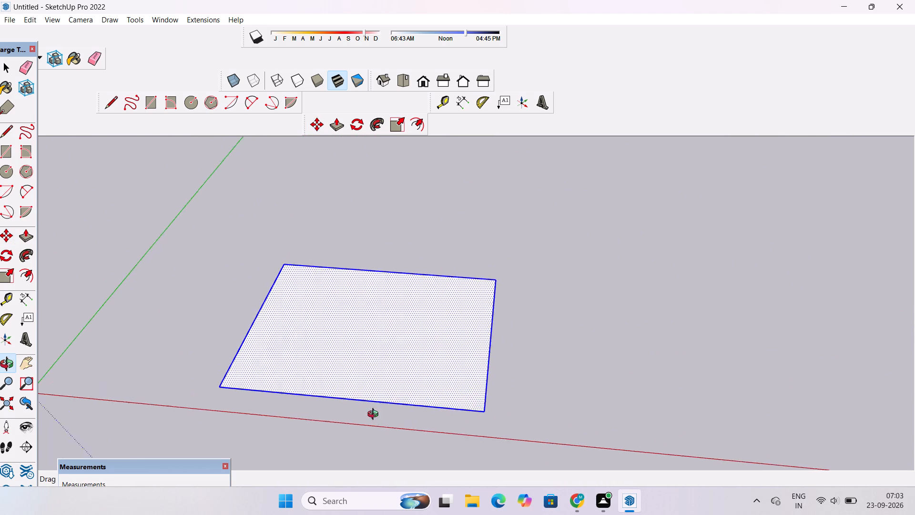
{"action": "left_click_drag", "start_coordinate": [375, 415], "coordinate": [396, 412], "text": "shift"}
{"action": "left_click_drag", "start_coordinate": [390, 381], "coordinate": [389, 377], "text": "shift"}
{"action": "scroll", "coordinate": [388, 376], "scroll_direction": "up", "scroll_amount": 3, "text": "shift"}
{"action": "left_click_drag", "start_coordinate": [388, 376], "coordinate": [357, 375], "text": "shift"}
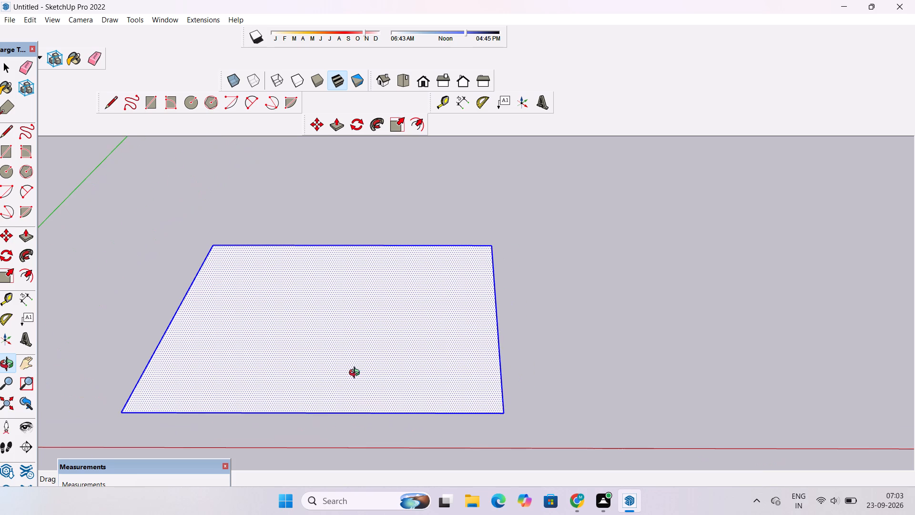
{"action": "key", "text": "space"}
{"action": "left_click", "coordinate": [594, 315]}
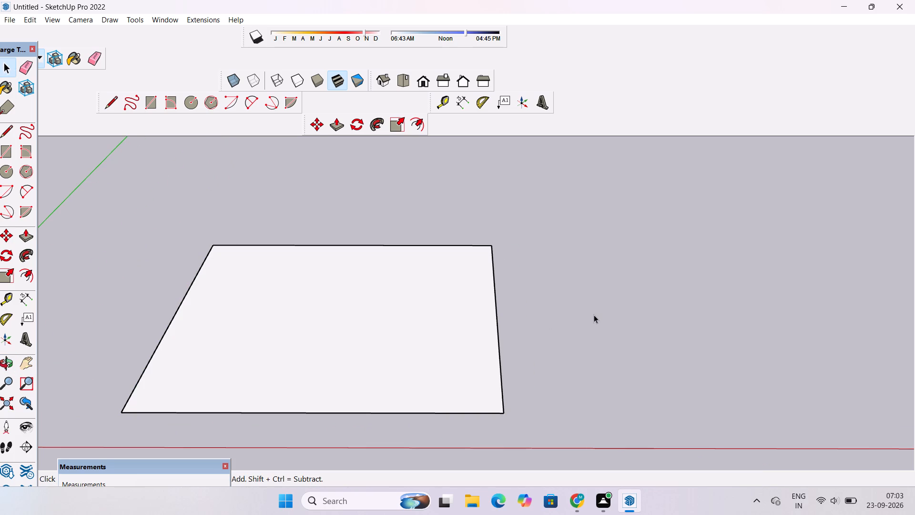
{"action": "key", "text": "p"}
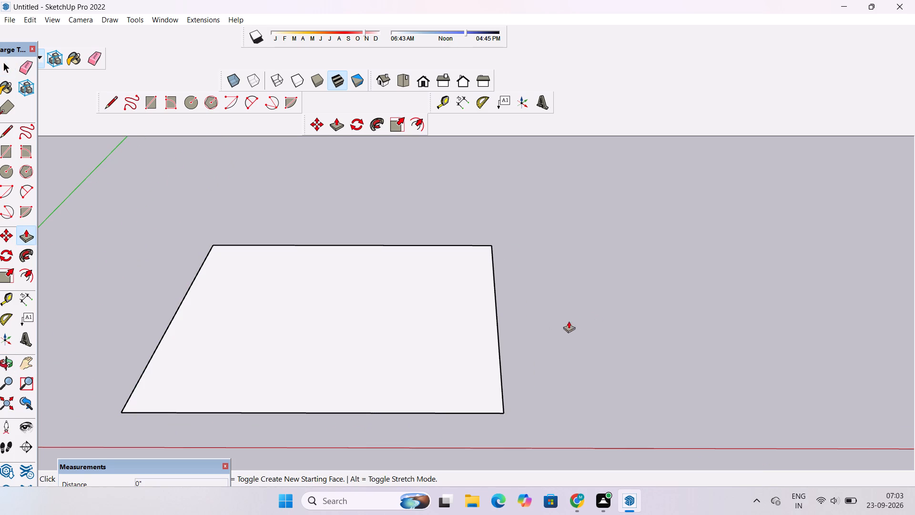
{"action": "scroll", "coordinate": [382, 372], "scroll_direction": "down", "scroll_amount": 4}
{"action": "left_click", "coordinate": [382, 372]}
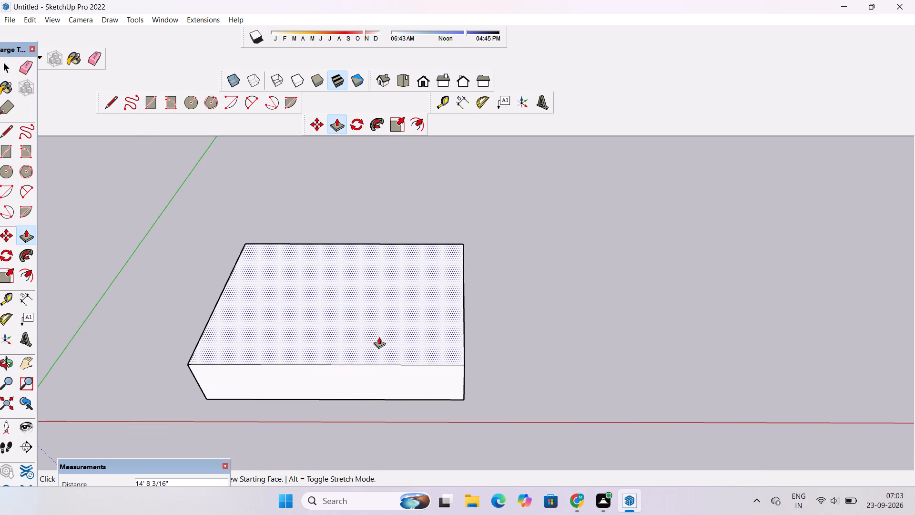
{"action": "type", "text": "1'"}
{"action": "key", "text": "Return"}
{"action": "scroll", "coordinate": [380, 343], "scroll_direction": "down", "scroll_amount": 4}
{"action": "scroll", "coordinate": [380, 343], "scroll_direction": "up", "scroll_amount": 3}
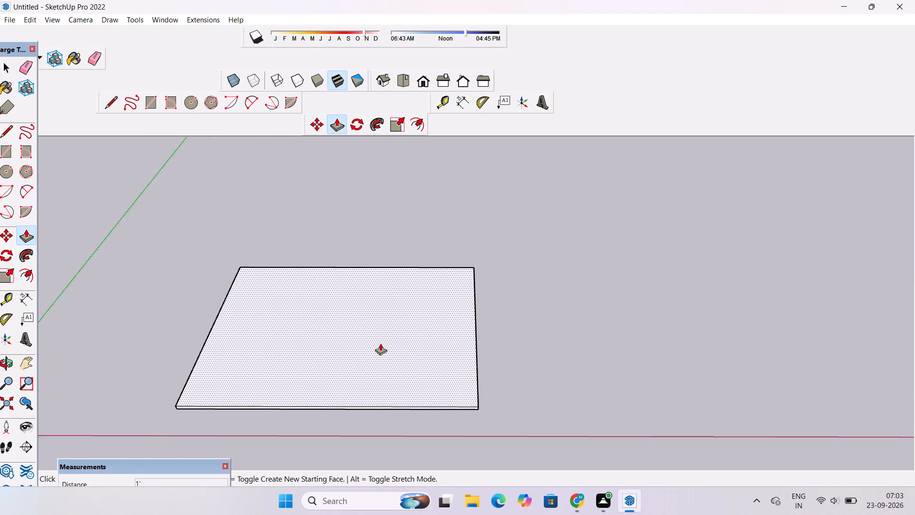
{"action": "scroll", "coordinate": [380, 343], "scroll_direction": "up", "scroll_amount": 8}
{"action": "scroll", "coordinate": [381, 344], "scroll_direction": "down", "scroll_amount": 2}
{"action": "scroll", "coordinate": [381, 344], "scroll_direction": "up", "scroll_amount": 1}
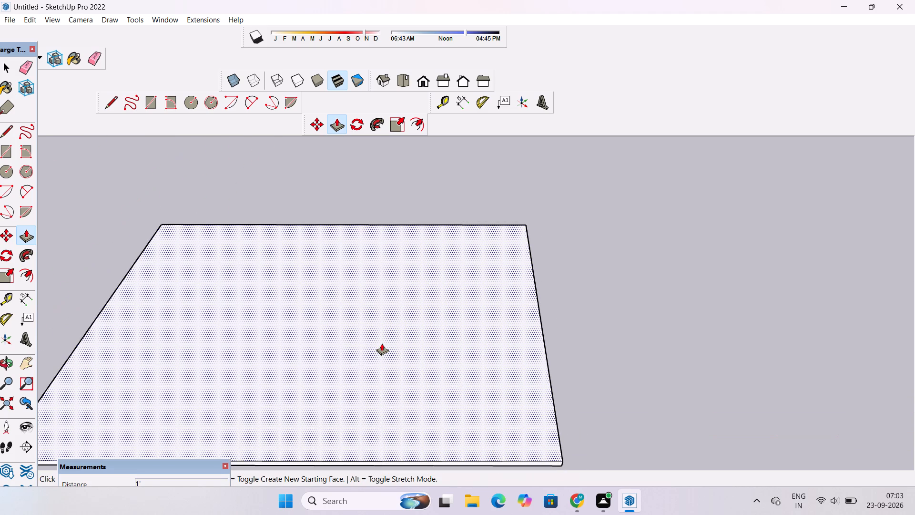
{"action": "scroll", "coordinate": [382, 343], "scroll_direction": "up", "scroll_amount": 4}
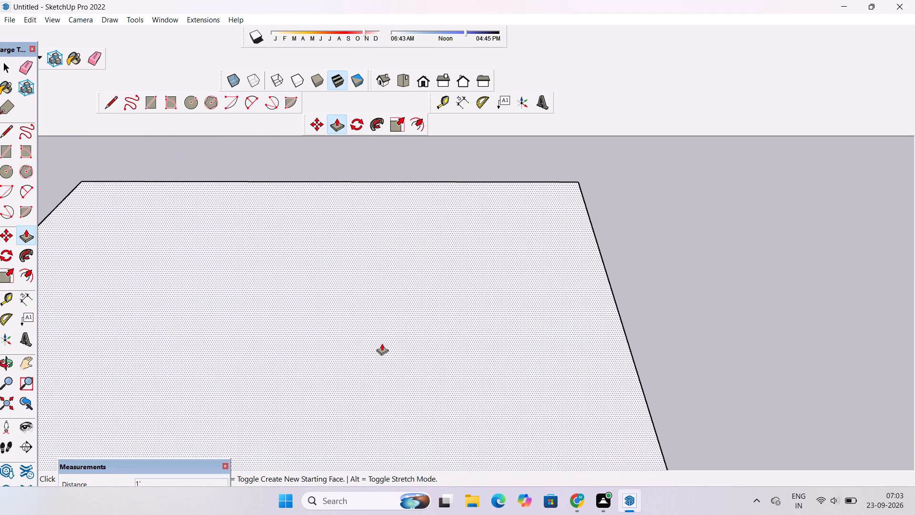
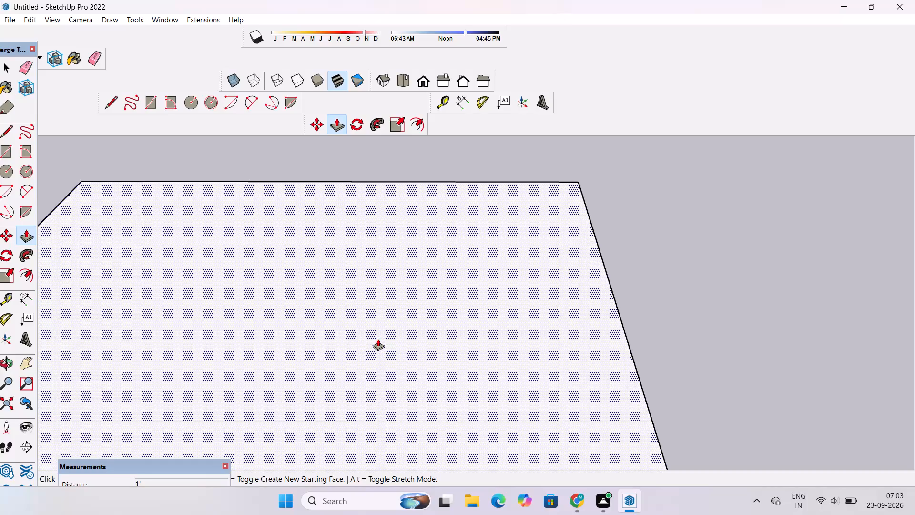
Examine the raised slab from several angles and distances, checking its thickness and its position relative to the axes.
{"action": "key", "text": "space"}
{"action": "scroll", "coordinate": [383, 340], "scroll_direction": "down", "scroll_amount": 10}
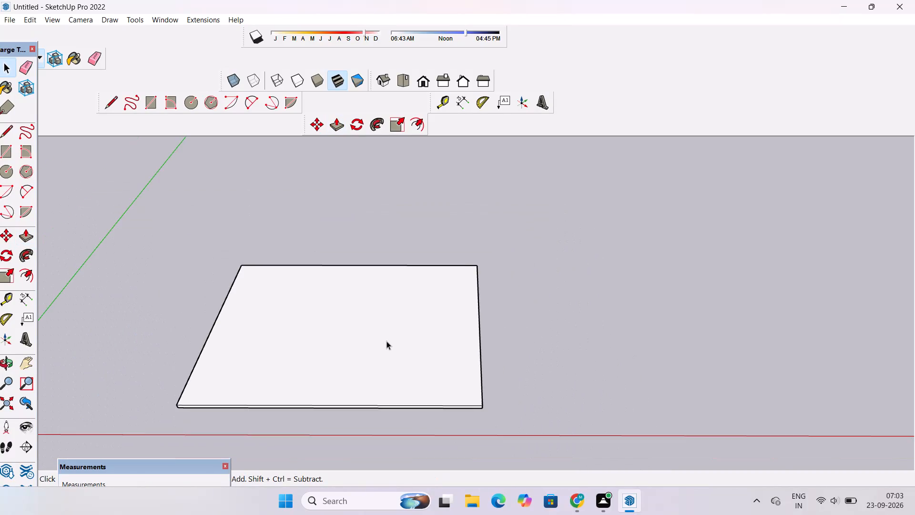
{"action": "scroll", "coordinate": [386, 341], "scroll_direction": "down", "scroll_amount": 1}
{"action": "scroll", "coordinate": [386, 341], "scroll_direction": "up", "scroll_amount": 5}
{"action": "key", "text": "o"}
{"action": "scroll", "coordinate": [386, 341], "scroll_direction": "up", "scroll_amount": 1}
{"action": "scroll", "coordinate": [386, 341], "scroll_direction": "down", "scroll_amount": 2}
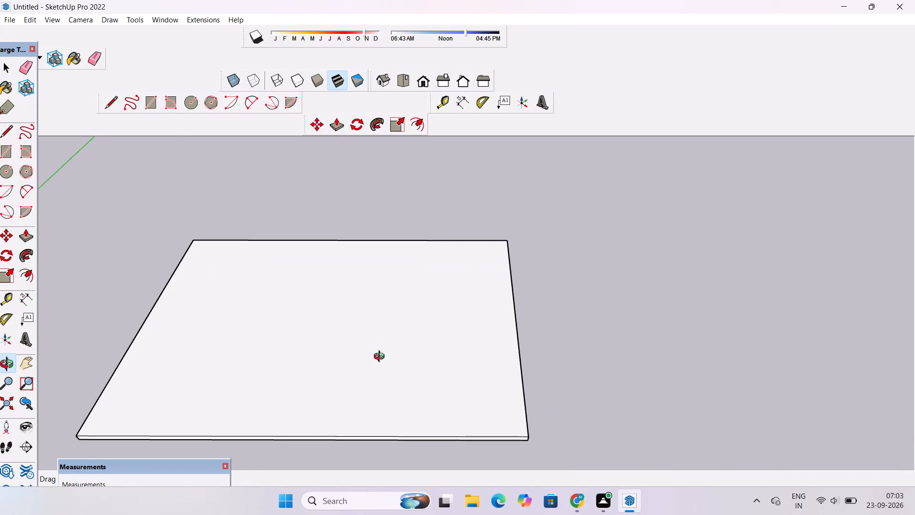
{"action": "left_click_drag", "start_coordinate": [253, 476], "coordinate": [311, 370], "text": "shift"}
{"action": "left_click_drag", "start_coordinate": [313, 386], "coordinate": [342, 328]}
{"action": "left_click_drag", "start_coordinate": [383, 358], "coordinate": [371, 391]}
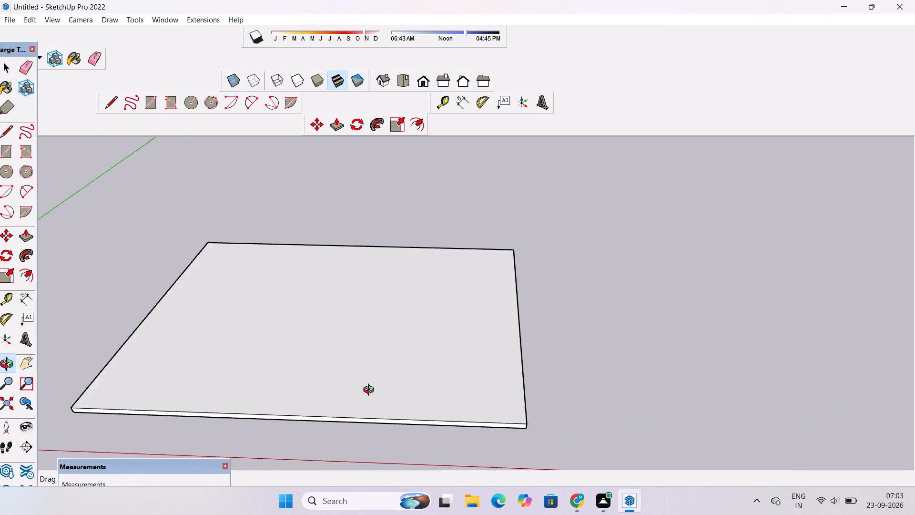
{"action": "left_click_drag", "start_coordinate": [371, 391], "coordinate": [356, 372]}
{"action": "left_click_drag", "start_coordinate": [476, 340], "coordinate": [358, 317], "text": "shift"}
{"action": "left_click_drag", "start_coordinate": [460, 328], "coordinate": [313, 320]}
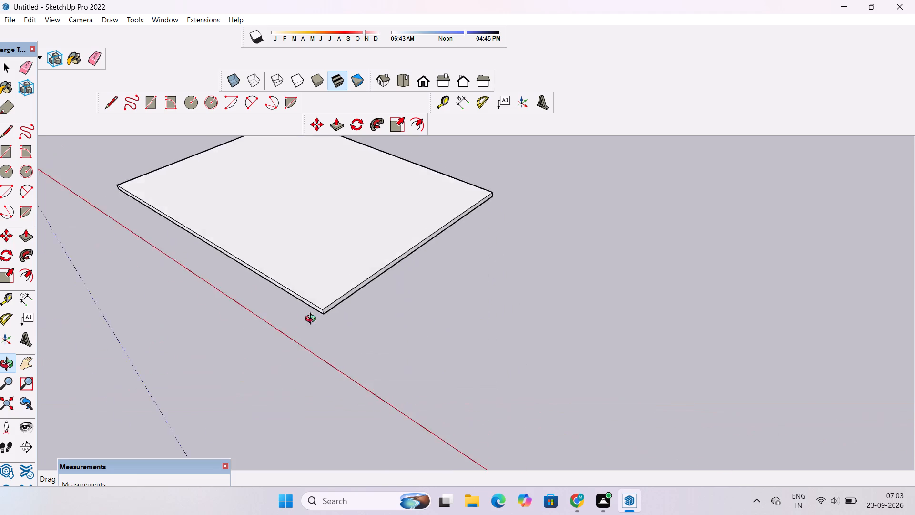
{"action": "left_click_drag", "start_coordinate": [313, 320], "coordinate": [291, 316]}
{"action": "left_click_drag", "start_coordinate": [285, 315], "coordinate": [480, 360]}
{"action": "left_click_drag", "start_coordinate": [337, 362], "coordinate": [529, 329], "text": "shift"}
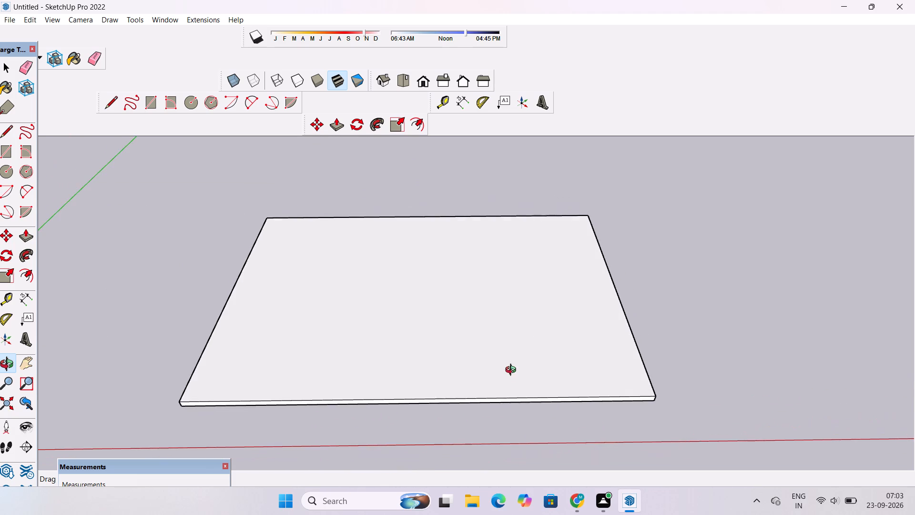
{"action": "left_click_drag", "start_coordinate": [511, 377], "coordinate": [500, 396]}
{"action": "left_click_drag", "start_coordinate": [501, 400], "coordinate": [460, 354], "text": "shift"}
{"action": "scroll", "coordinate": [460, 350], "scroll_direction": "down", "scroll_amount": 9, "text": "shift"}
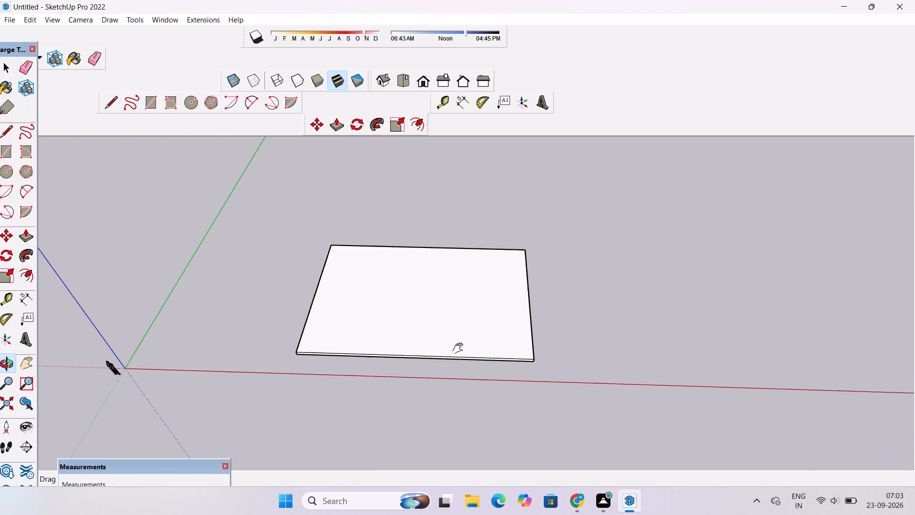
{"action": "scroll", "coordinate": [460, 349], "scroll_direction": "up", "scroll_amount": 11, "text": "shift"}
{"action": "left_click_drag", "start_coordinate": [384, 382], "coordinate": [394, 452]}
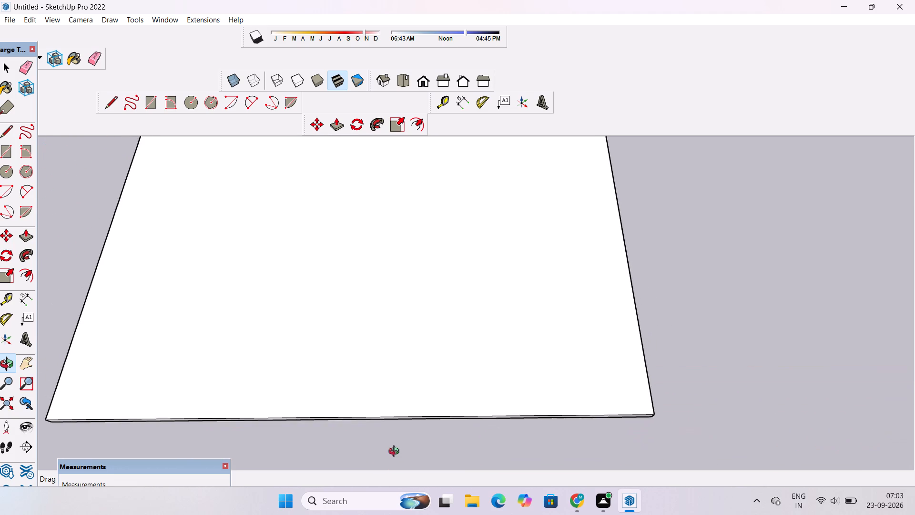
{"action": "scroll", "coordinate": [423, 401], "scroll_direction": "down", "scroll_amount": 10}
{"action": "left_click_drag", "start_coordinate": [789, 340], "coordinate": [654, 384]}
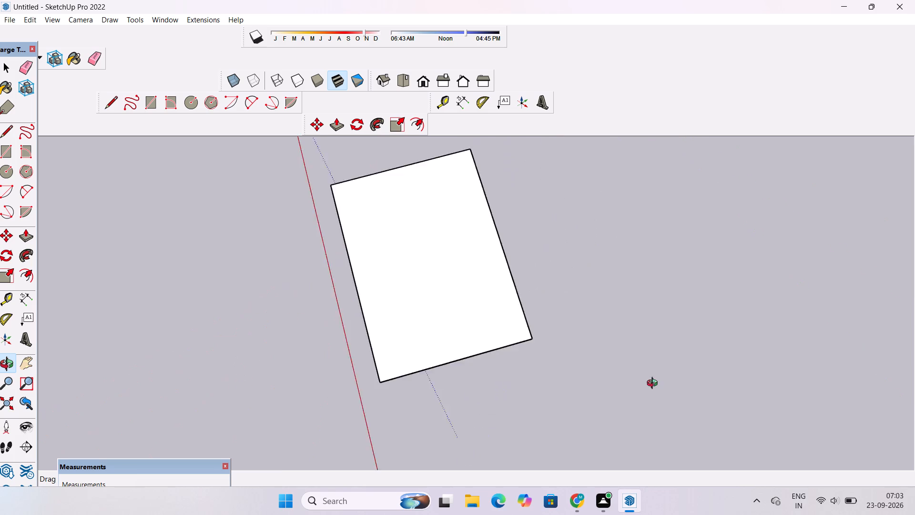
{"action": "left_click_drag", "start_coordinate": [654, 384], "coordinate": [771, 365]}
{"action": "scroll", "coordinate": [301, 425], "scroll_direction": "down", "scroll_amount": 3}
{"action": "left_click_drag", "start_coordinate": [224, 404], "coordinate": [495, 299]}
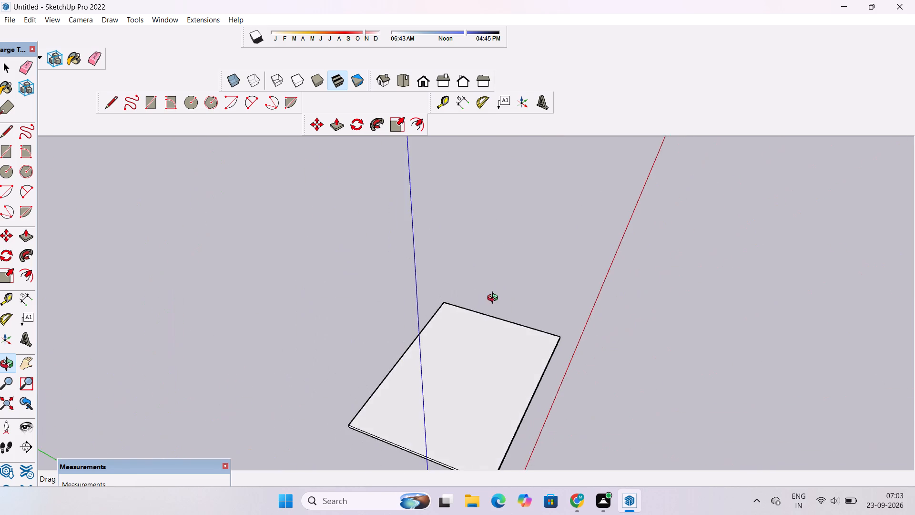
{"action": "left_click_drag", "start_coordinate": [495, 299], "coordinate": [346, 323]}
{"action": "scroll", "coordinate": [346, 323], "scroll_direction": "down", "scroll_amount": 5}
{"action": "left_click_drag", "start_coordinate": [410, 386], "coordinate": [344, 382]}
{"action": "scroll", "coordinate": [360, 375], "scroll_direction": "up", "scroll_amount": 7}
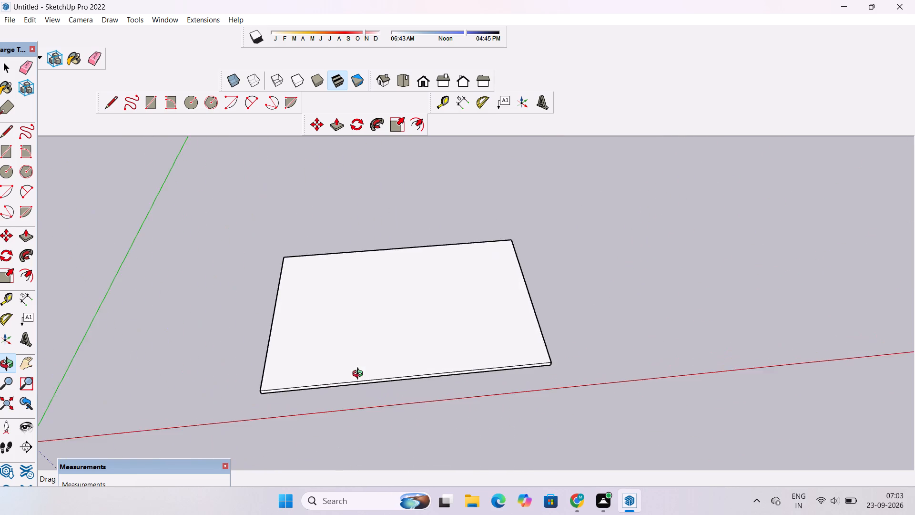
{"action": "scroll", "coordinate": [360, 375], "scroll_direction": "down", "scroll_amount": 6}
{"action": "left_click_drag", "start_coordinate": [413, 426], "coordinate": [391, 502]}
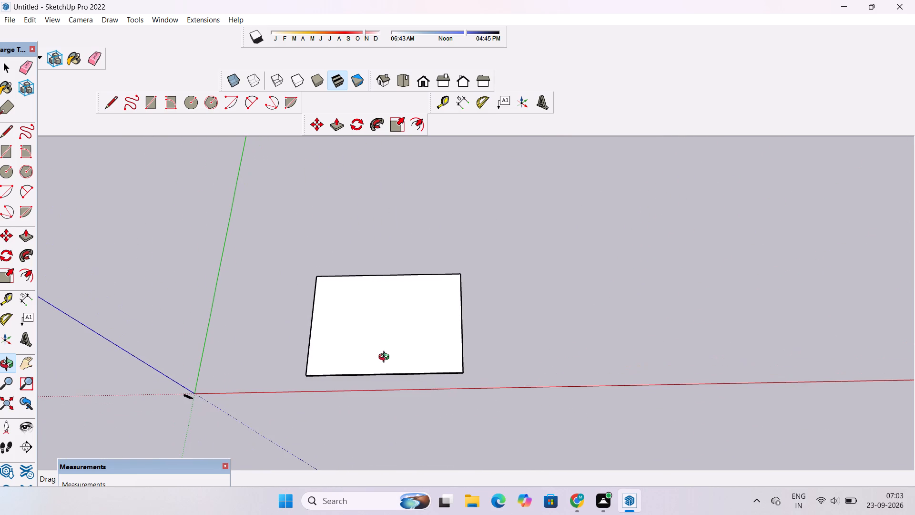
{"action": "scroll", "coordinate": [386, 358], "scroll_direction": "up", "scroll_amount": 9}
{"action": "left_click_drag", "start_coordinate": [386, 358], "coordinate": [371, 409], "text": "shift"}
{"action": "scroll", "coordinate": [371, 404], "scroll_direction": "down", "scroll_amount": 6}
{"action": "left_click_drag", "start_coordinate": [372, 412], "coordinate": [373, 407], "text": "shift"}
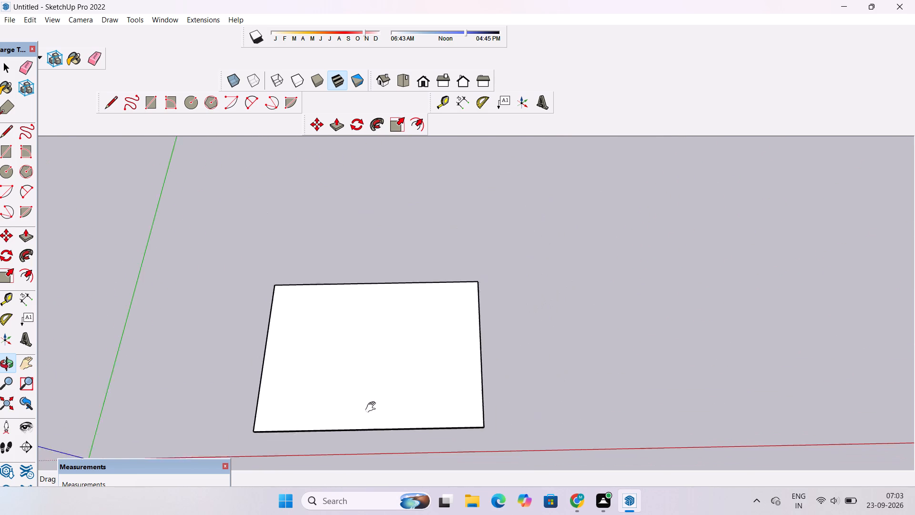
{"action": "left_click_drag", "start_coordinate": [373, 407], "coordinate": [384, 356], "text": "shift"}
{"action": "scroll", "coordinate": [384, 353], "scroll_direction": "down", "scroll_amount": 3, "text": "shift"}
{"action": "left_click_drag", "start_coordinate": [385, 352], "coordinate": [387, 382]}
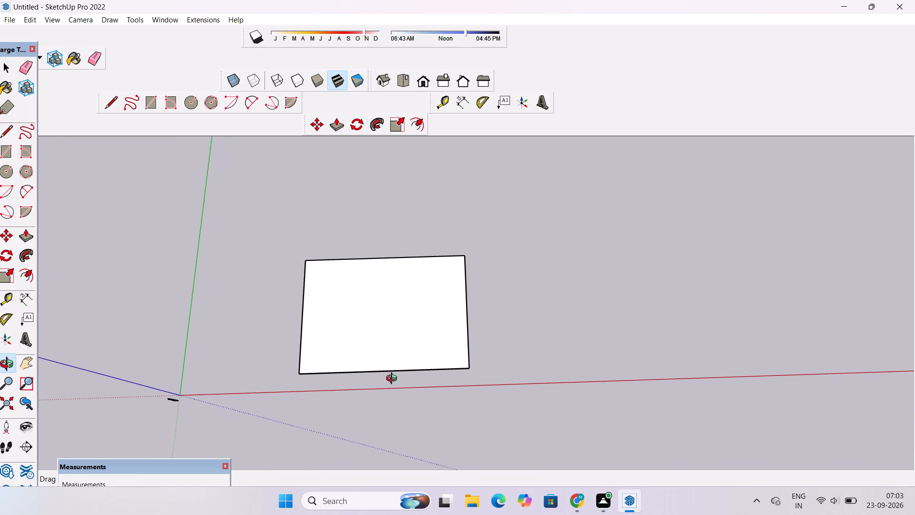
{"action": "scroll", "coordinate": [407, 364], "scroll_direction": "up", "scroll_amount": 5}
{"action": "scroll", "coordinate": [338, 328], "scroll_direction": "up", "scroll_amount": 2, "text": "shift"}
{"action": "left_click_drag", "start_coordinate": [338, 328], "coordinate": [339, 349], "text": "shift"}
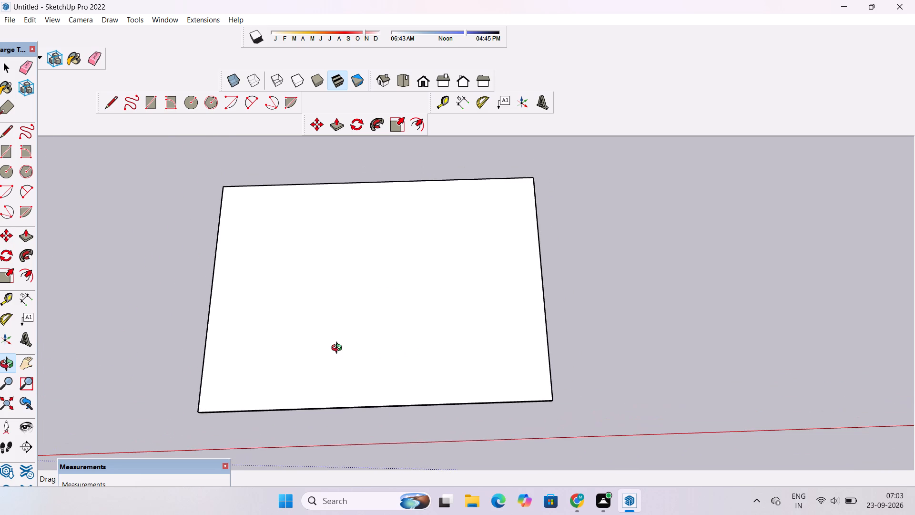
{"action": "scroll", "coordinate": [339, 349], "scroll_direction": "down", "scroll_amount": 4}
{"action": "scroll", "coordinate": [339, 349], "scroll_direction": "up", "scroll_amount": 4}
{"action": "scroll", "coordinate": [339, 349], "scroll_direction": "down", "scroll_amount": 1}
{"action": "scroll", "coordinate": [339, 349], "scroll_direction": "up", "scroll_amount": 1}
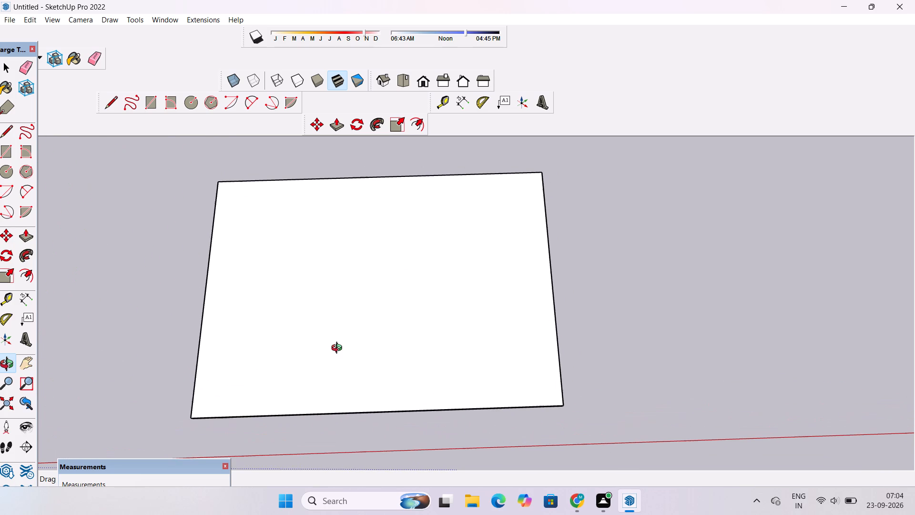
{"action": "scroll", "coordinate": [339, 349], "scroll_direction": "up", "scroll_amount": 3}
{"action": "scroll", "coordinate": [339, 349], "scroll_direction": "down", "scroll_amount": 4}
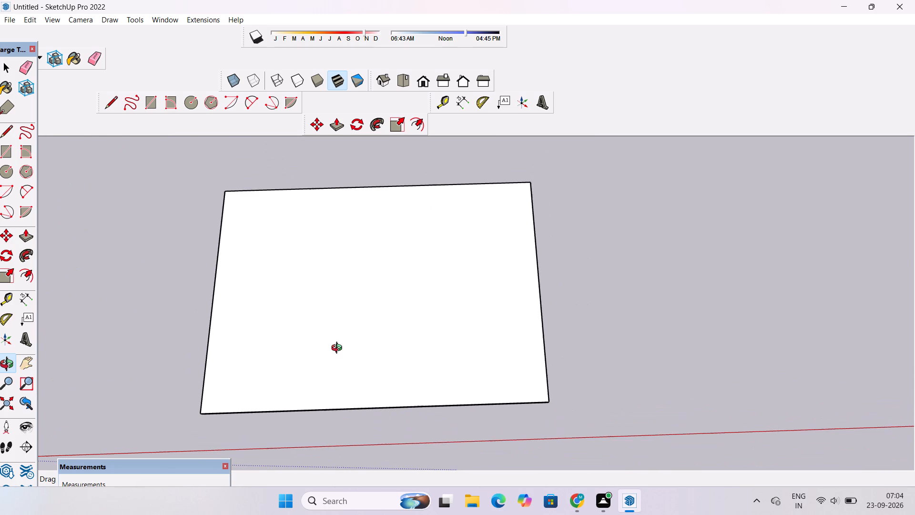
{"action": "scroll", "coordinate": [339, 349], "scroll_direction": "up", "scroll_amount": 2}
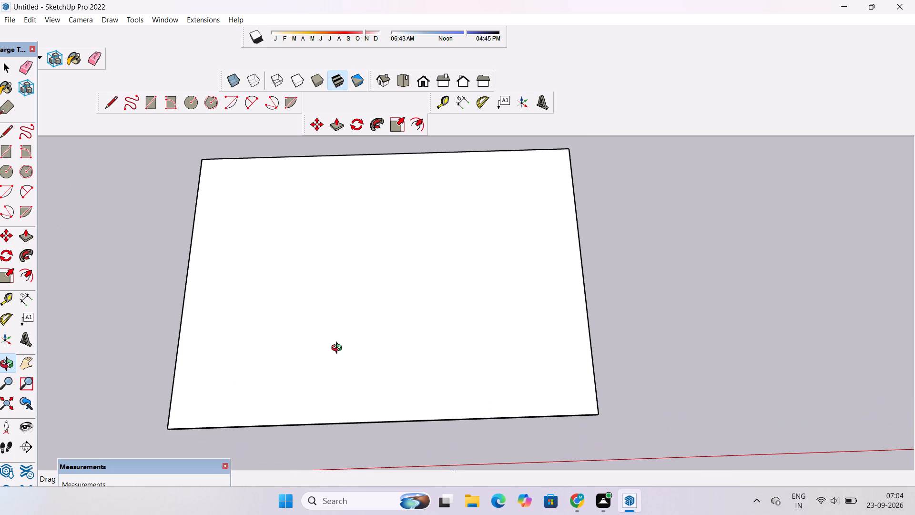
{"action": "scroll", "coordinate": [339, 349], "scroll_direction": "down", "scroll_amount": 5}
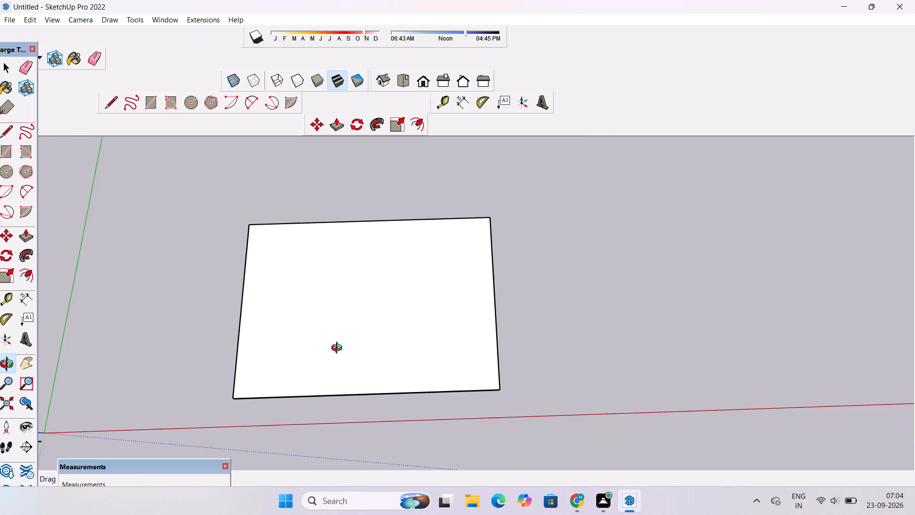
{"action": "scroll", "coordinate": [339, 349], "scroll_direction": "up", "scroll_amount": 1}
{"action": "left_click_drag", "start_coordinate": [357, 391], "coordinate": [367, 280]}
{"action": "scroll", "coordinate": [377, 368], "scroll_direction": "up", "scroll_amount": 5}
{"action": "left_click_drag", "start_coordinate": [378, 358], "coordinate": [380, 371]}
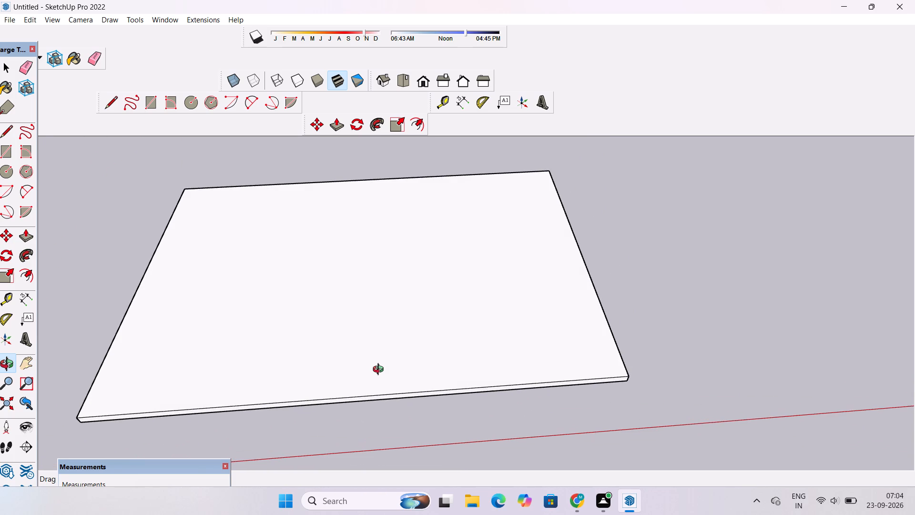
{"action": "scroll", "coordinate": [383, 362], "scroll_direction": "down", "scroll_amount": 2}
{"action": "left_click", "coordinate": [385, 363]}
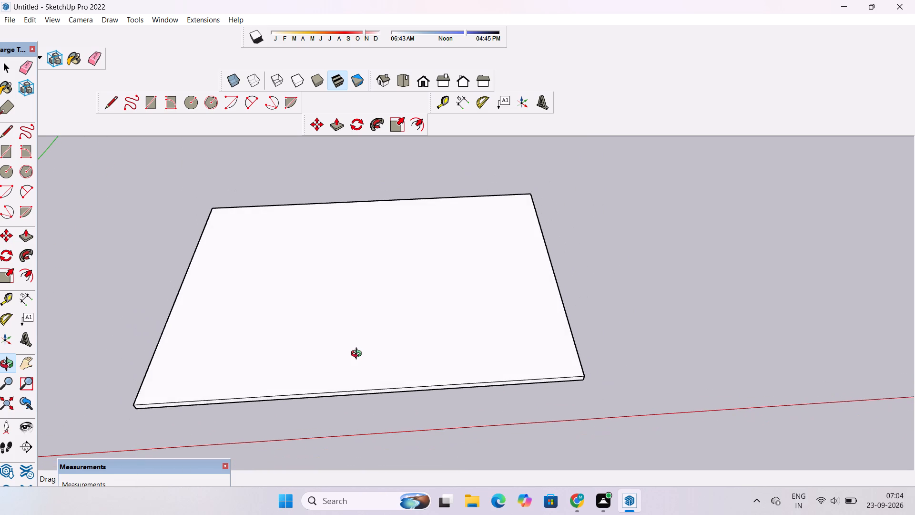
{"action": "scroll", "coordinate": [348, 347], "scroll_direction": "up", "scroll_amount": 3}
{"action": "left_click_drag", "start_coordinate": [335, 341], "coordinate": [335, 342]}
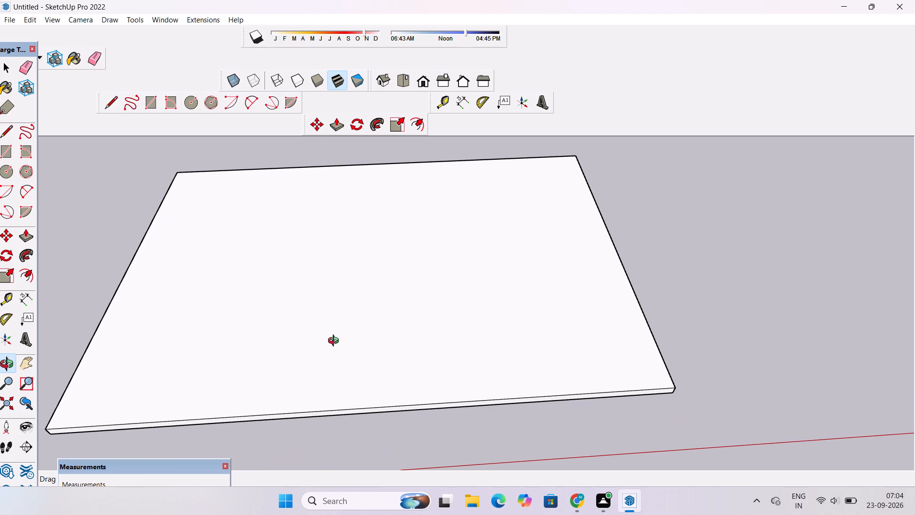
{"action": "left_click_drag", "start_coordinate": [335, 342], "coordinate": [341, 374]}
{"action": "scroll", "coordinate": [346, 372], "scroll_direction": "up", "scroll_amount": 3}
{"action": "scroll", "coordinate": [356, 366], "scroll_direction": "down", "scroll_amount": 5}
{"action": "left_click_drag", "start_coordinate": [361, 363], "coordinate": [360, 367]}
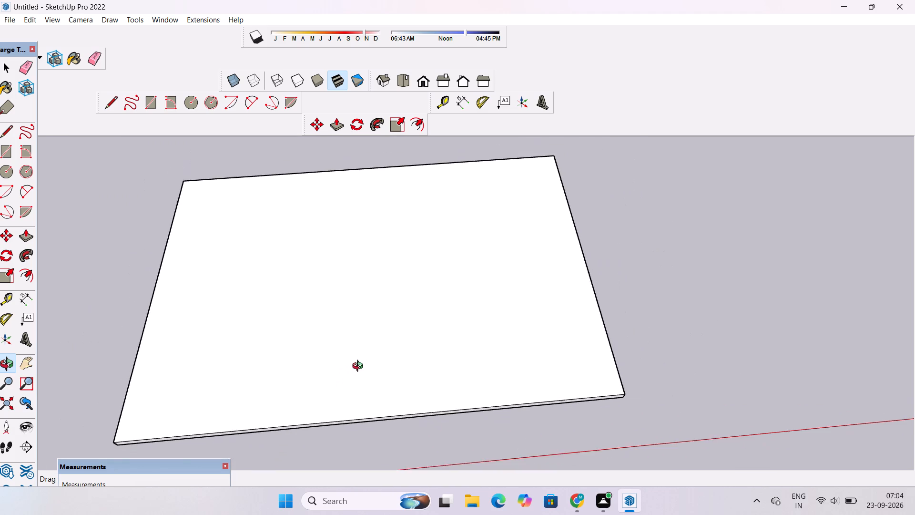
{"action": "left_click_drag", "start_coordinate": [360, 367], "coordinate": [323, 372]}
{"action": "scroll", "coordinate": [321, 373], "scroll_direction": "up", "scroll_amount": 2}
{"action": "left_click_drag", "start_coordinate": [321, 373], "coordinate": [353, 391]}
{"action": "left_click_drag", "start_coordinate": [354, 391], "coordinate": [317, 391]}
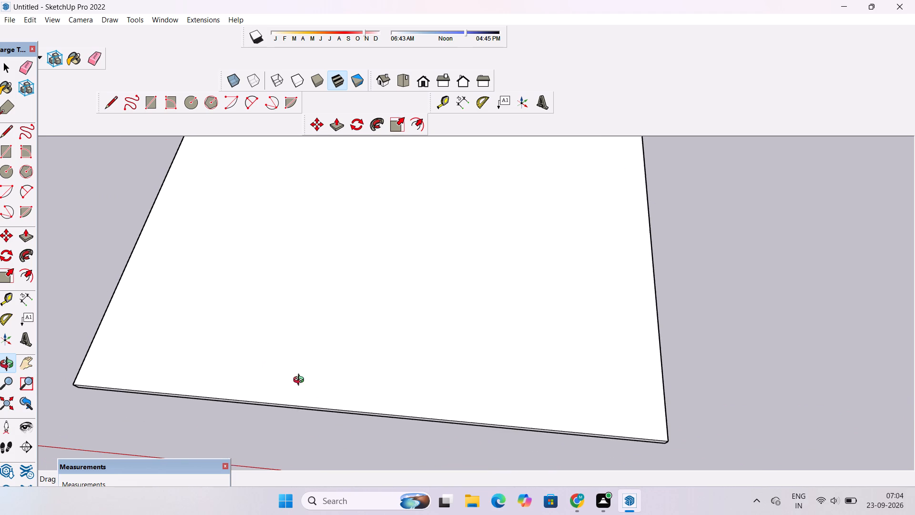
Place a Tape Measure guide on the slab's top face, parallel to and 29' in from the 50' edge nearest the green axis.
{"action": "left_click", "coordinate": [0, 303]}
{"action": "scroll", "coordinate": [159, 304], "scroll_direction": "down", "scroll_amount": 8}
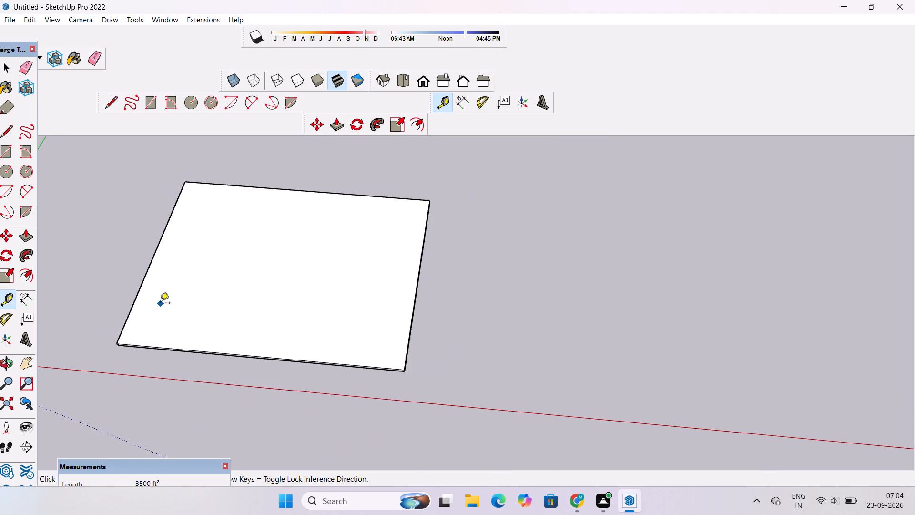
{"action": "scroll", "coordinate": [156, 279], "scroll_direction": "up", "scroll_amount": 5}
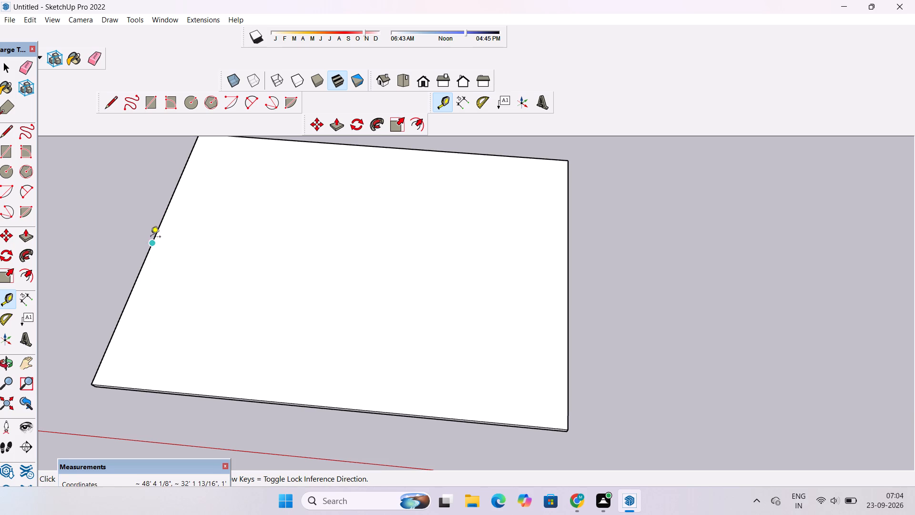
{"action": "double_click", "coordinate": [139, 279]}
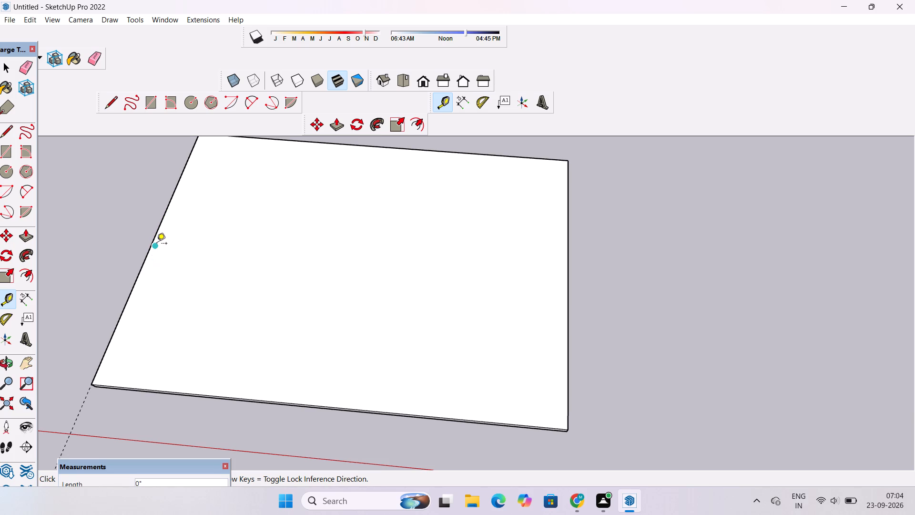
{"action": "key", "text": "ctrl+z"}
{"action": "left_click", "coordinate": [153, 245]}
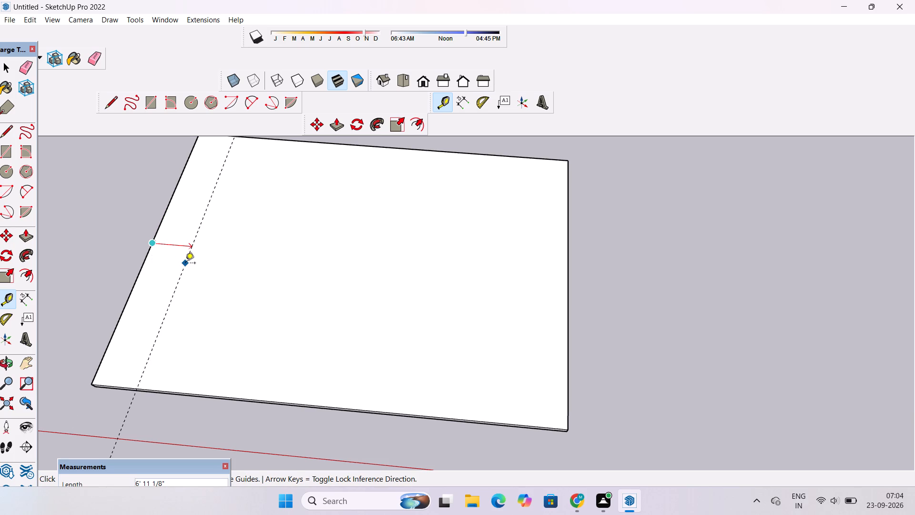
{"action": "scroll", "coordinate": [185, 264], "scroll_direction": "down", "scroll_amount": 4}
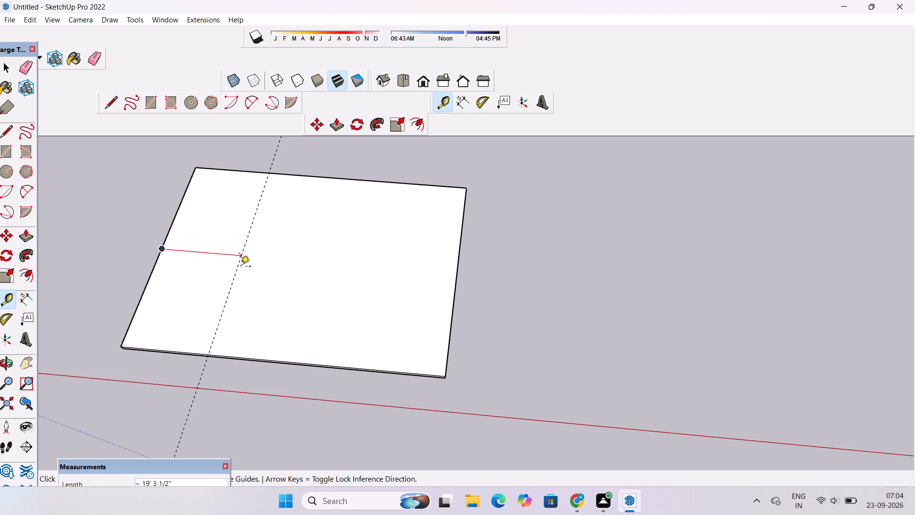
{"action": "scroll", "coordinate": [247, 271], "scroll_direction": "up", "scroll_amount": 3}
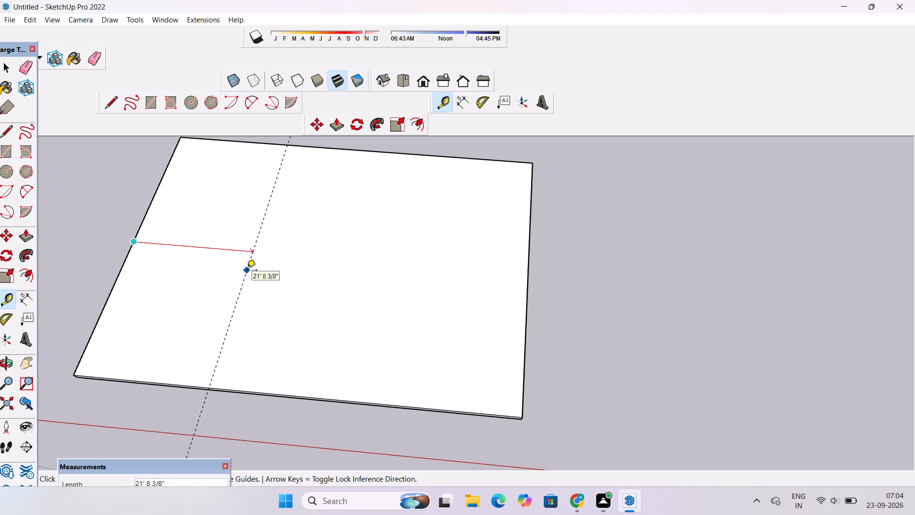
{"action": "scroll", "coordinate": [247, 271], "scroll_direction": "up", "scroll_amount": 1}
{"action": "scroll", "coordinate": [261, 276], "scroll_direction": "down", "scroll_amount": 3}
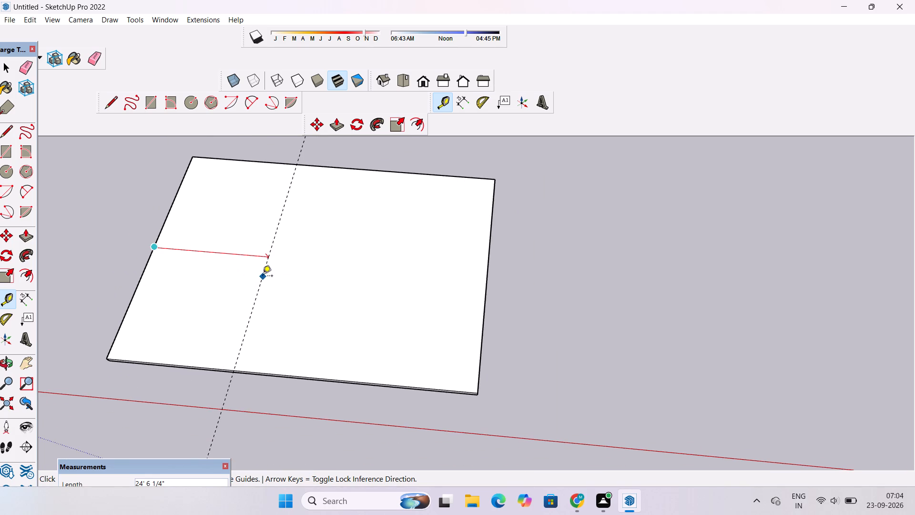
{"action": "scroll", "coordinate": [263, 277], "scroll_direction": "up", "scroll_amount": 3}
{"action": "scroll", "coordinate": [263, 277], "scroll_direction": "down", "scroll_amount": 5}
{"action": "scroll", "coordinate": [263, 277], "scroll_direction": "up", "scroll_amount": 4}
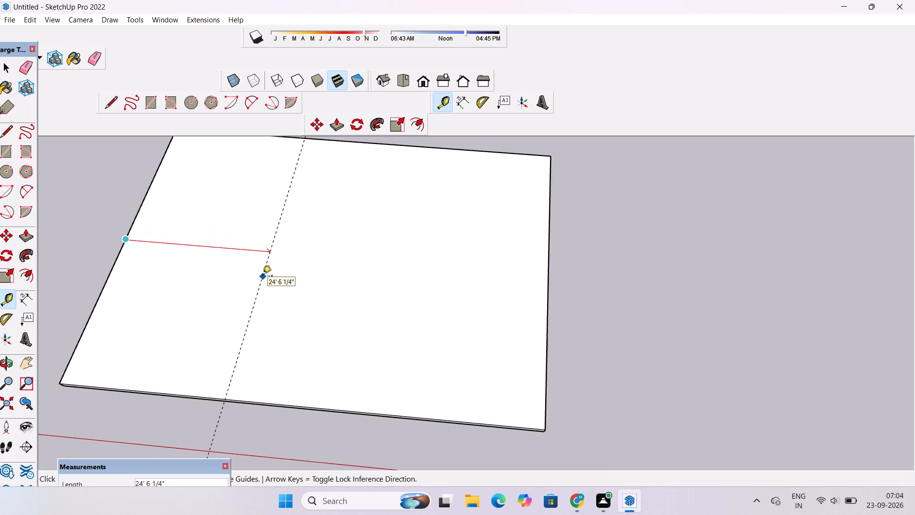
{"action": "scroll", "coordinate": [263, 277], "scroll_direction": "down", "scroll_amount": 4}
{"action": "scroll", "coordinate": [263, 277], "scroll_direction": "up", "scroll_amount": 4}
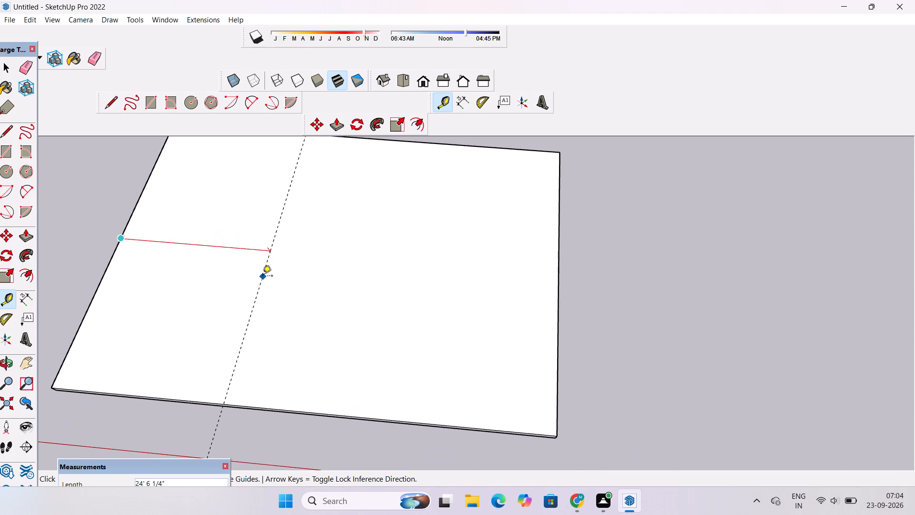
{"action": "scroll", "coordinate": [263, 277], "scroll_direction": "down", "scroll_amount": 3}
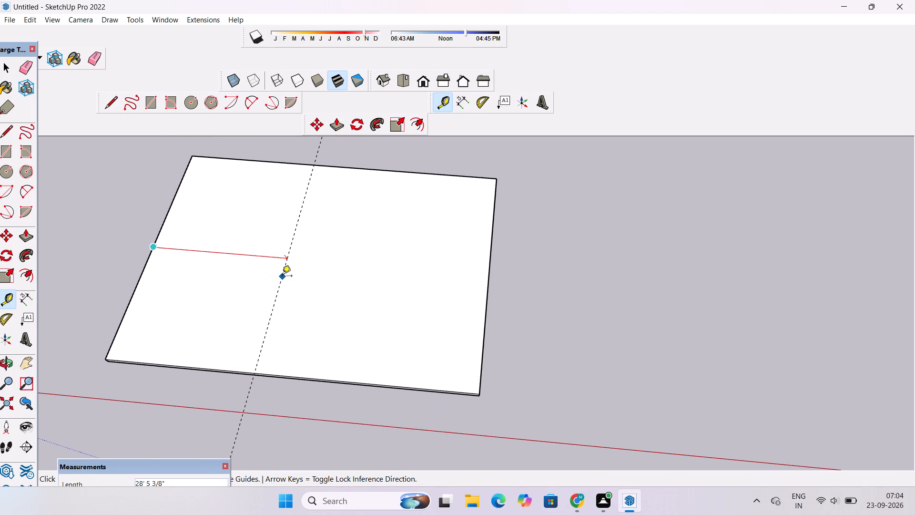
{"action": "type", "text": "29'"}
{"action": "key", "text": "Return"}
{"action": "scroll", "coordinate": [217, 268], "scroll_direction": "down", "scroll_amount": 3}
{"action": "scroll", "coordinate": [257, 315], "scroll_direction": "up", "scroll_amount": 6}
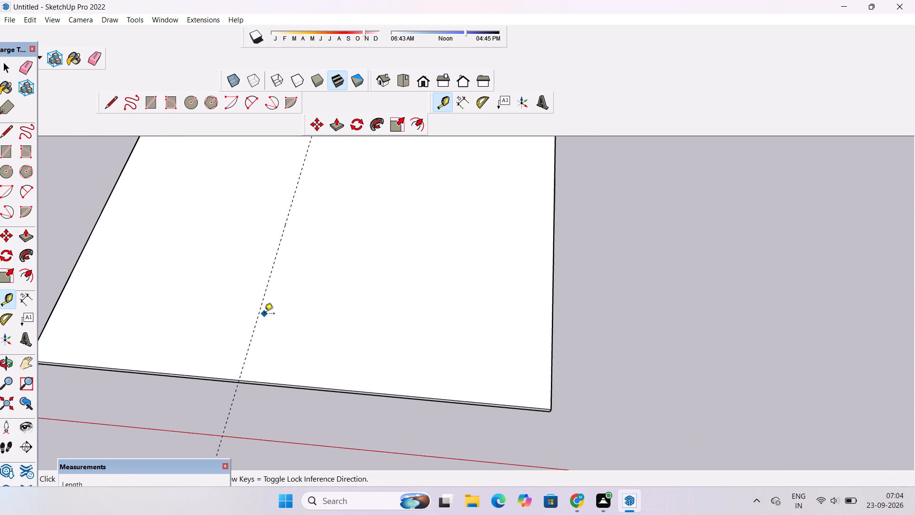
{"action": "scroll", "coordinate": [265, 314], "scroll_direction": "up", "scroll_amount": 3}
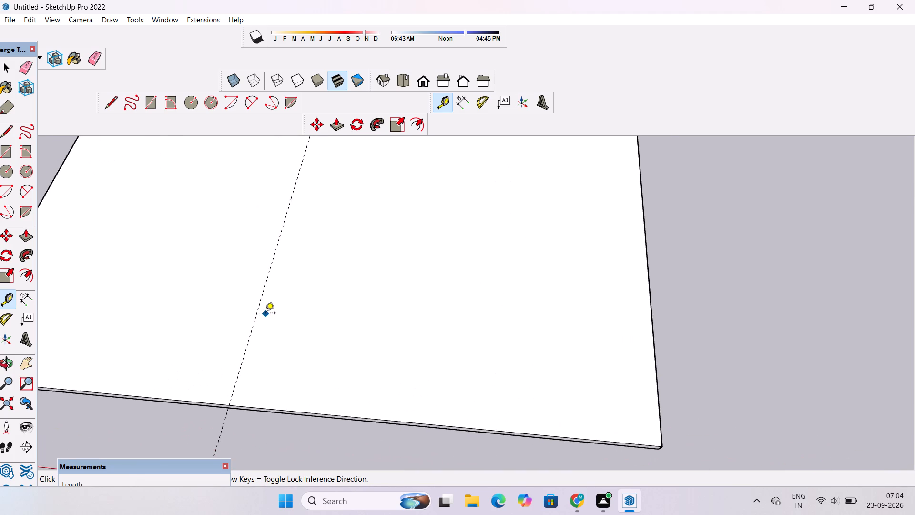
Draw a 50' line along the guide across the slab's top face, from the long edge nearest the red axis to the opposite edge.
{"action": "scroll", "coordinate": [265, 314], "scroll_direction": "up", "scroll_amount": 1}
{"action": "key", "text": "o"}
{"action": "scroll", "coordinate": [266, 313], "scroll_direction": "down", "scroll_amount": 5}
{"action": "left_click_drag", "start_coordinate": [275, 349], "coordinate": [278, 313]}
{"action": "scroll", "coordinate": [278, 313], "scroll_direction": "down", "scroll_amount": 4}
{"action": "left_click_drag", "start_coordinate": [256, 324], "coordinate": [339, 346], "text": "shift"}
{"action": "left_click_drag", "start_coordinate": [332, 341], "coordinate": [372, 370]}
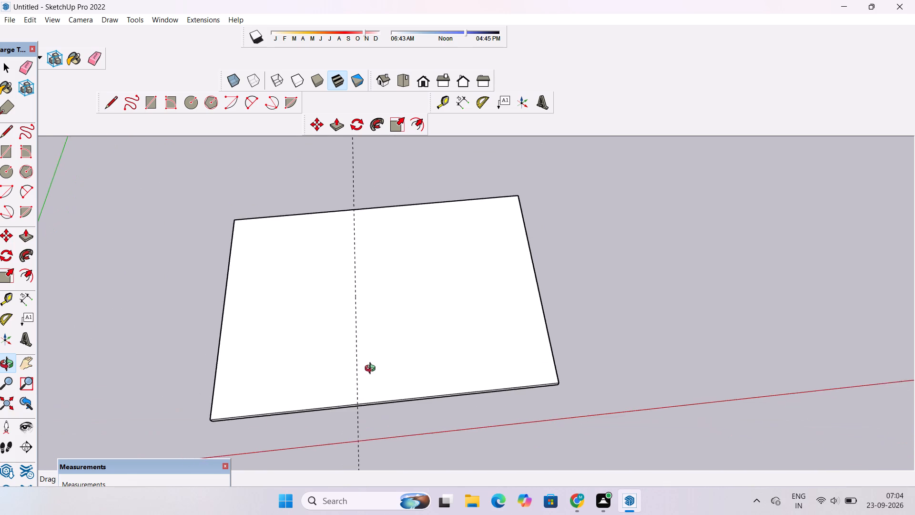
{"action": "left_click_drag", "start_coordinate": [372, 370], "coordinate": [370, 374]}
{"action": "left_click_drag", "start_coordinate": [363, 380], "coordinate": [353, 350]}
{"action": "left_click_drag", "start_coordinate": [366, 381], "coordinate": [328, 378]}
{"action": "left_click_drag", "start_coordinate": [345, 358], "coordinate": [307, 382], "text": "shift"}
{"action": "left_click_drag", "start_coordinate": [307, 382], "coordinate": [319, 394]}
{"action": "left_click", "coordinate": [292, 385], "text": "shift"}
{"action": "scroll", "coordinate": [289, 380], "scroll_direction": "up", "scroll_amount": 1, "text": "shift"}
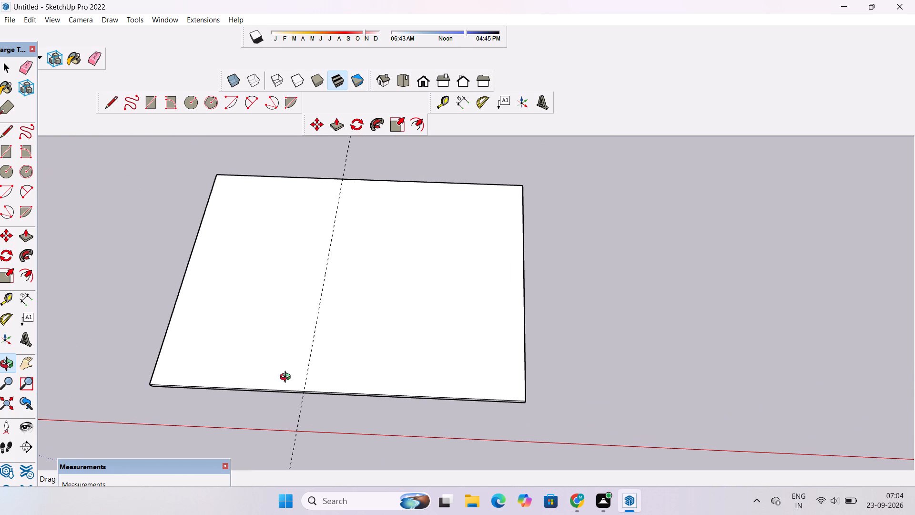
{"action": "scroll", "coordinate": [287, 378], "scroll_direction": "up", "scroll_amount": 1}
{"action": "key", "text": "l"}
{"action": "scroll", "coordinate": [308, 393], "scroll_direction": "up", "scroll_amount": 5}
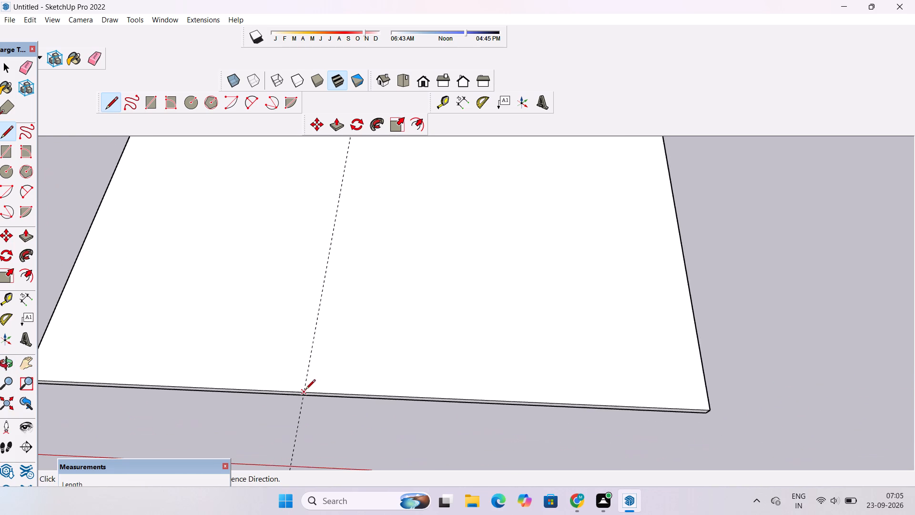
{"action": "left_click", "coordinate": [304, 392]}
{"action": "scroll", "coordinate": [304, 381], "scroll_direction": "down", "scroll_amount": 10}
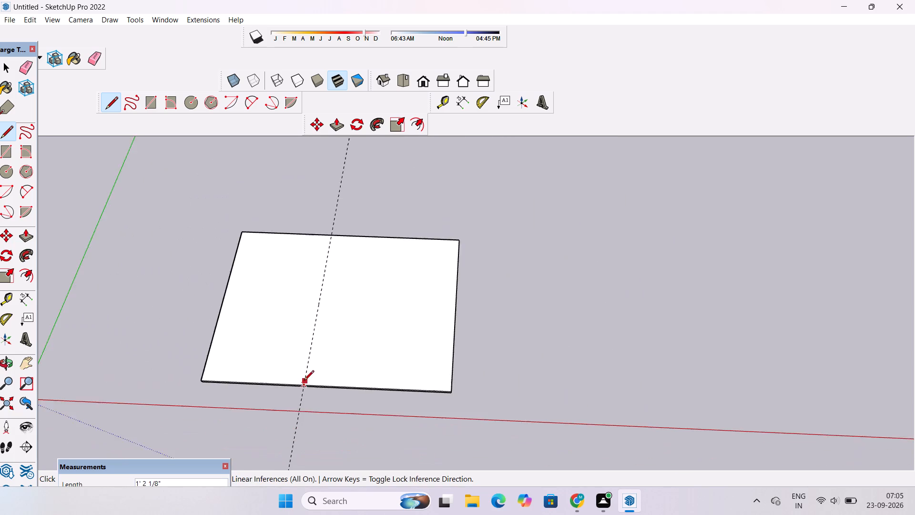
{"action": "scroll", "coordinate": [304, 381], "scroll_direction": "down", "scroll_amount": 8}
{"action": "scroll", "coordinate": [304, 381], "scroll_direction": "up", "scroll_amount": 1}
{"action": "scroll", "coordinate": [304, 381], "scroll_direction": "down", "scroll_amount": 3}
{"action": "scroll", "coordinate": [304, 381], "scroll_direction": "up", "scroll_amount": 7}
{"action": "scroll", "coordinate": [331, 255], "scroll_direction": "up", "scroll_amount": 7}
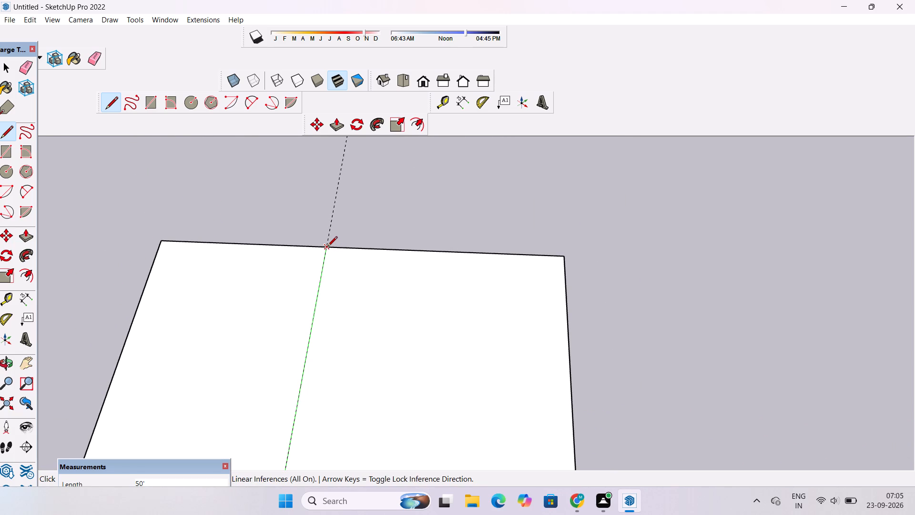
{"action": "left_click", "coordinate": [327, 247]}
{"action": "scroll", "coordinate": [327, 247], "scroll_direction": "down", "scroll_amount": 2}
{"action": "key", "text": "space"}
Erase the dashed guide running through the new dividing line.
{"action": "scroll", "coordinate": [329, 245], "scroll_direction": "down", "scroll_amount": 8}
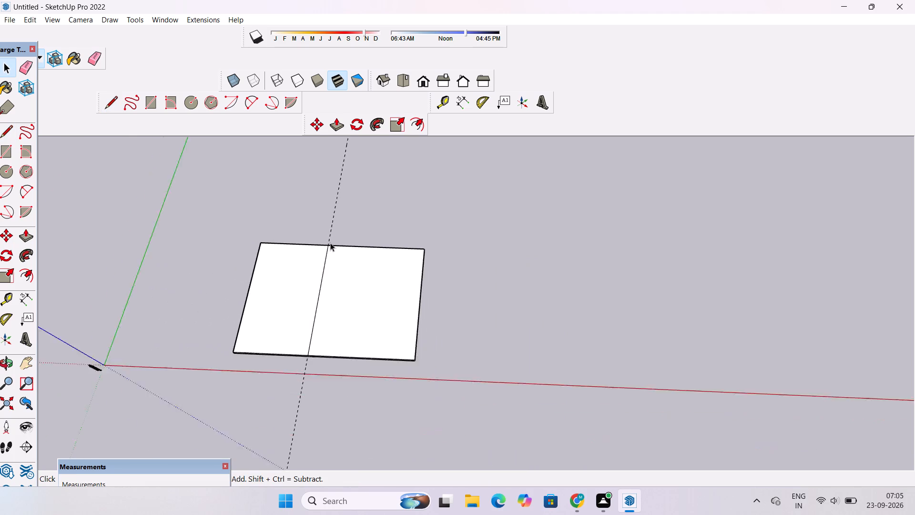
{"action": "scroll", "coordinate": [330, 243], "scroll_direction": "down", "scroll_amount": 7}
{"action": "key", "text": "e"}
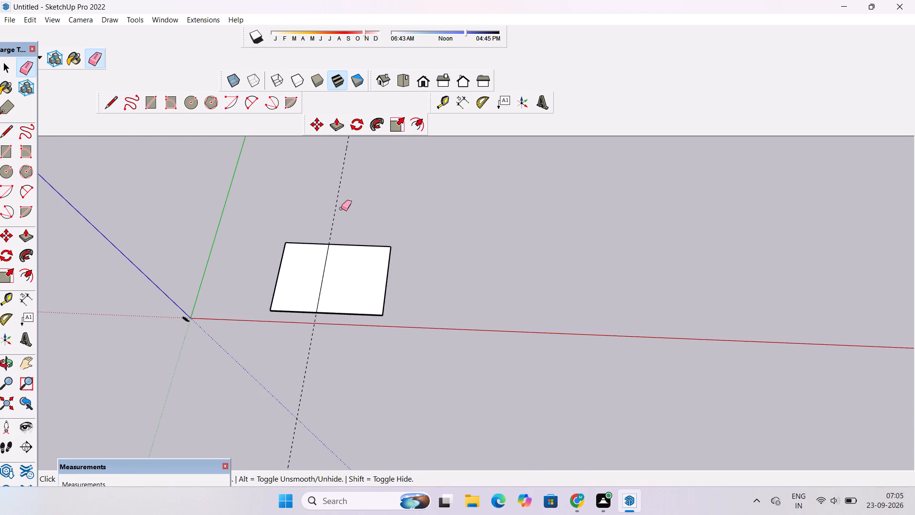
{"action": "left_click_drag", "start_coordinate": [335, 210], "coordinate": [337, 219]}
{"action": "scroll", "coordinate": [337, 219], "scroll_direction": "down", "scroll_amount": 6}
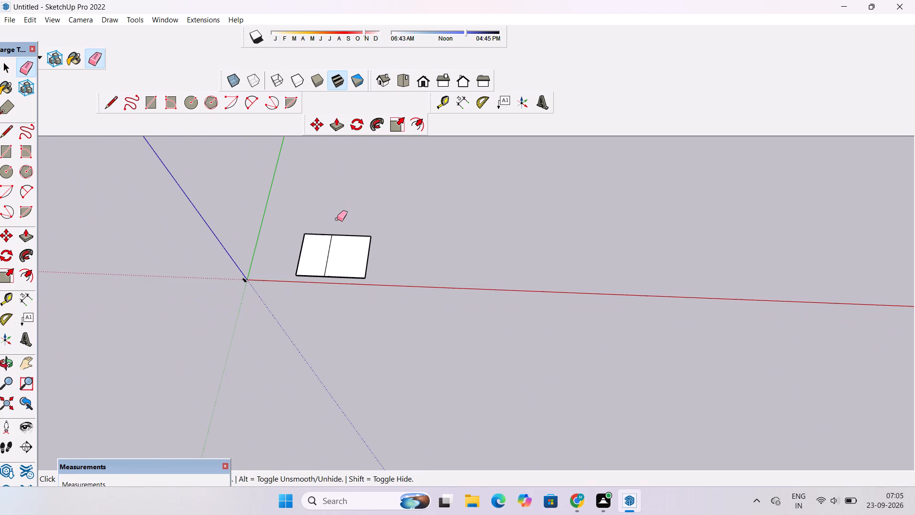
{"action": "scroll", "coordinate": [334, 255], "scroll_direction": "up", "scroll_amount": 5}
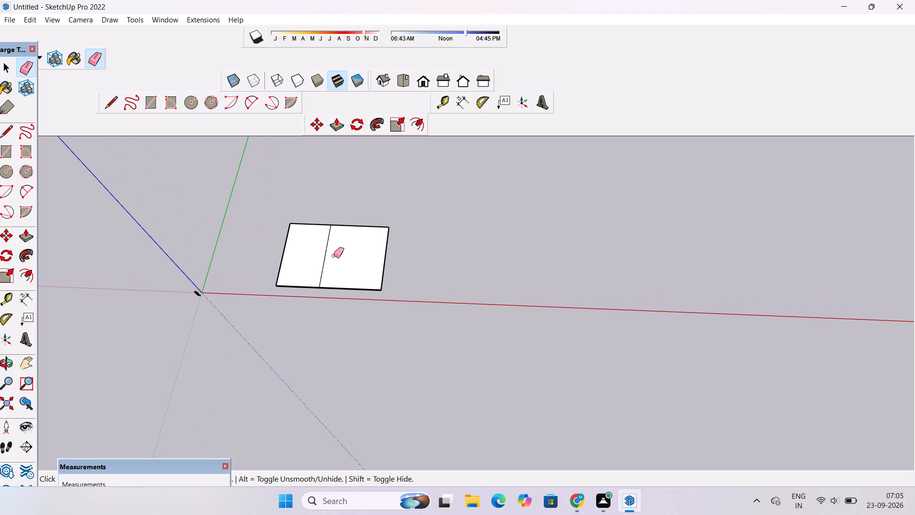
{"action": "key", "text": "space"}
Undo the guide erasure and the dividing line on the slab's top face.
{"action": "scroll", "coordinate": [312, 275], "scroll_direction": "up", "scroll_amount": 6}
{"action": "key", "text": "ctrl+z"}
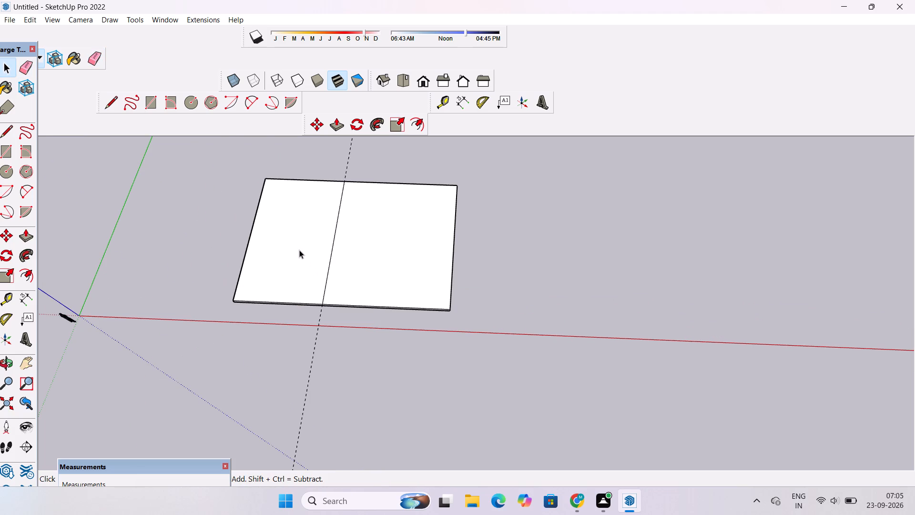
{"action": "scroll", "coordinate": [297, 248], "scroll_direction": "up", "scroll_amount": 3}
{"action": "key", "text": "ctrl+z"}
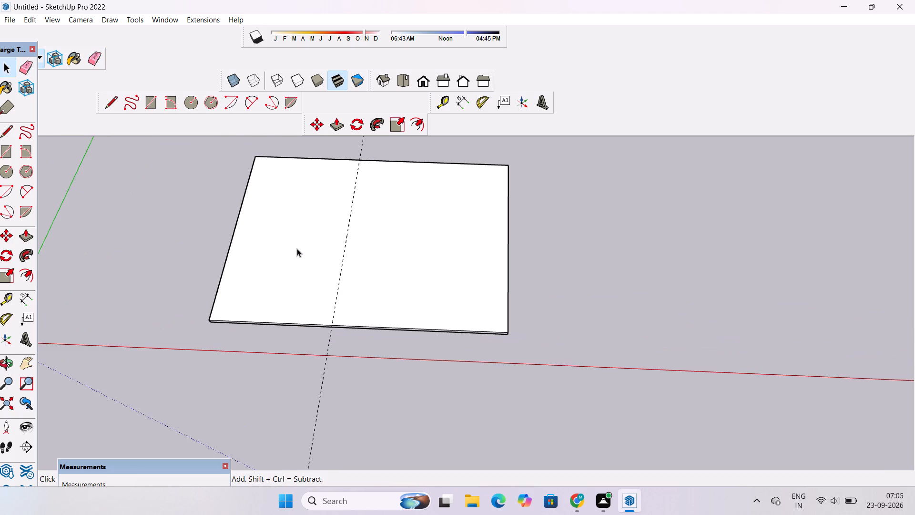
Copy the slab's undivided top face with its edges about 117' 2 5/8" along the red axis, away from the origin.
{"action": "scroll", "coordinate": [297, 248], "scroll_direction": "down", "scroll_amount": 4}
{"action": "double_click", "coordinate": [298, 246]}
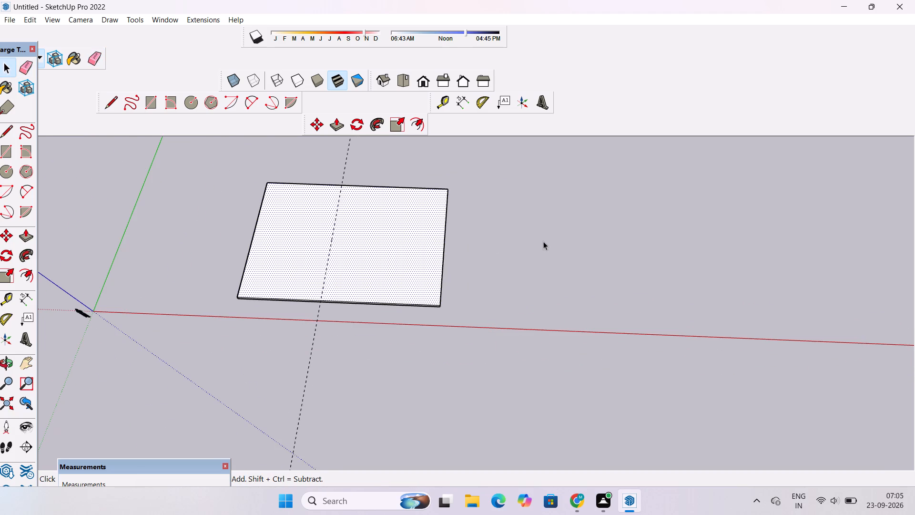
{"action": "left_click", "coordinate": [543, 241]}
{"action": "double_click", "coordinate": [412, 261]}
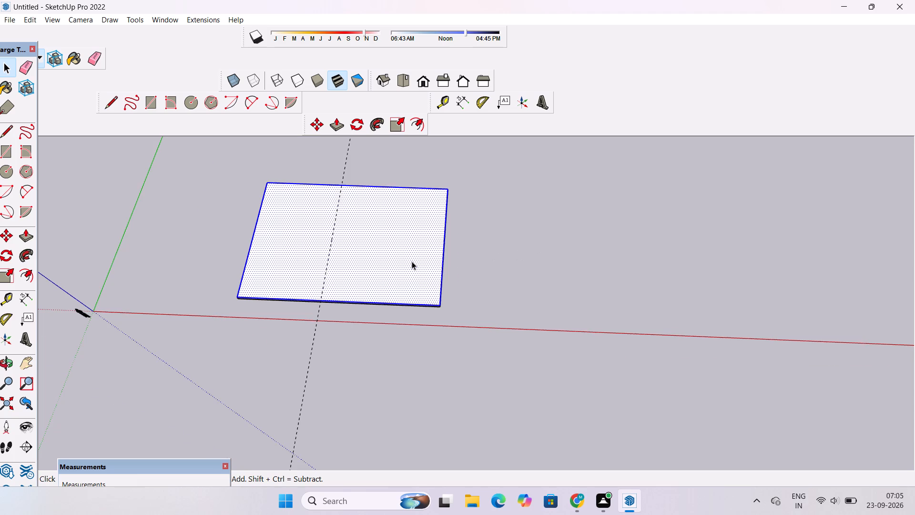
{"action": "scroll", "coordinate": [412, 261], "scroll_direction": "up", "scroll_amount": 10}
{"action": "key", "text": "m"}
{"action": "scroll", "coordinate": [412, 261], "scroll_direction": "down", "scroll_amount": 8}
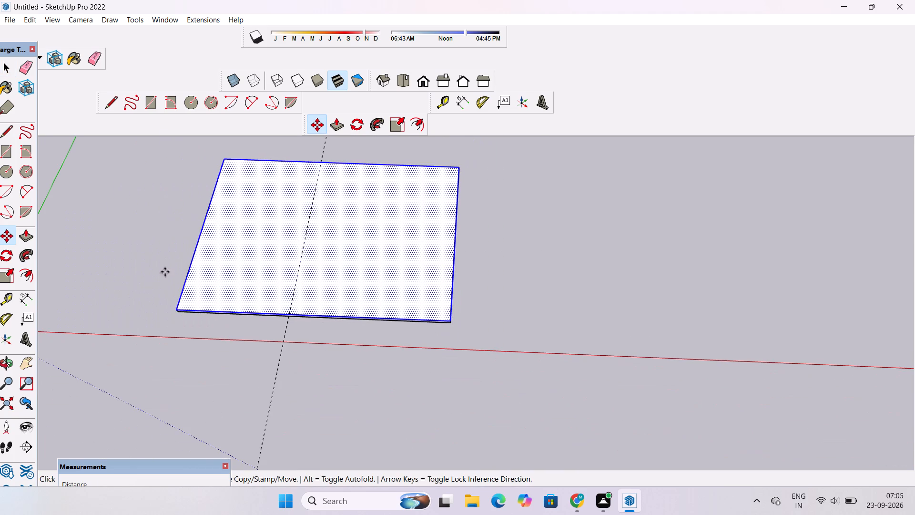
{"action": "left_click", "coordinate": [181, 305]}
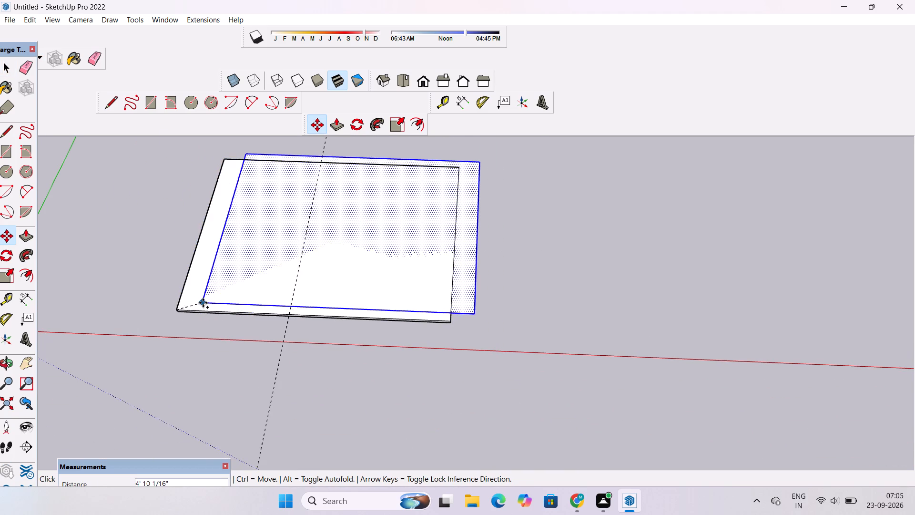
{"action": "scroll", "coordinate": [203, 303], "scroll_direction": "down", "scroll_amount": 7}
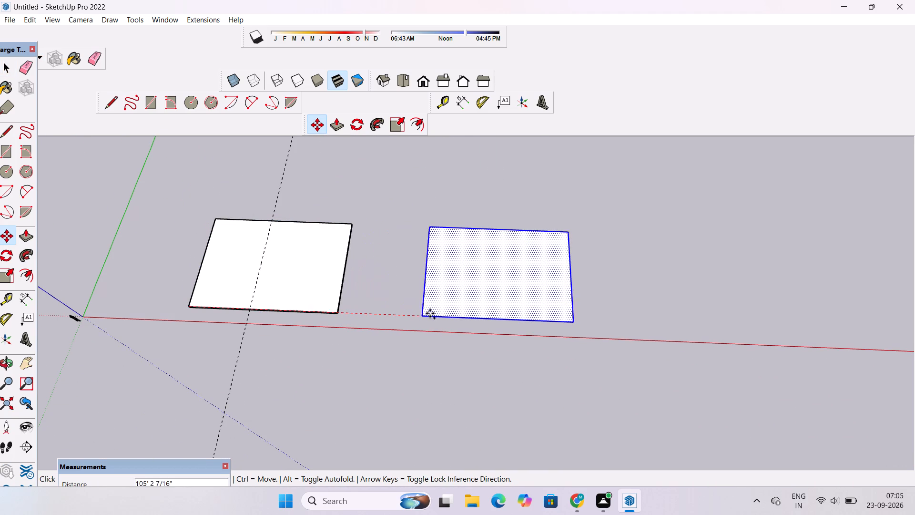
{"action": "left_click", "coordinate": [438, 317]}
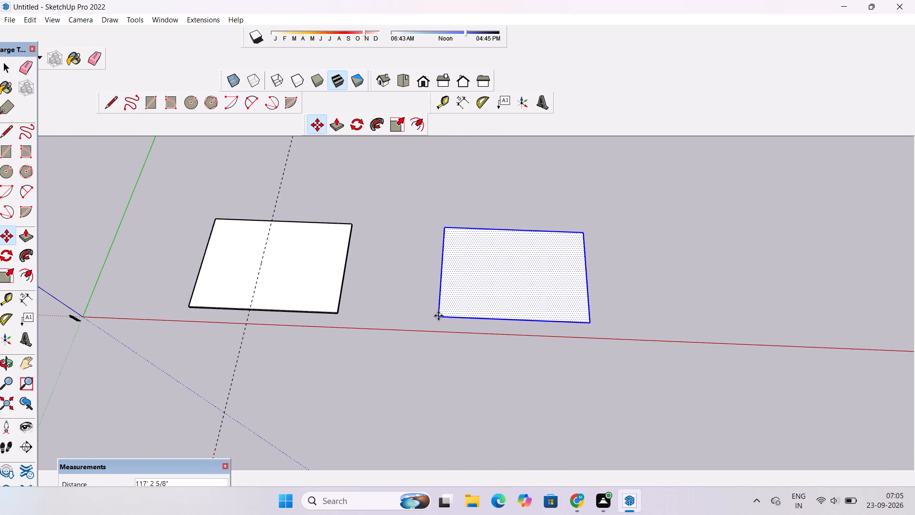
{"action": "key", "text": "space"}
Draw a 50' line along the guide on the original slab's top face, connecting its two long edges.
{"action": "key", "text": "o"}
{"action": "scroll", "coordinate": [330, 321], "scroll_direction": "down", "scroll_amount": 11}
{"action": "left_click_drag", "start_coordinate": [334, 320], "coordinate": [405, 381], "text": "shift"}
{"action": "scroll", "coordinate": [398, 380], "scroll_direction": "up", "scroll_amount": 3}
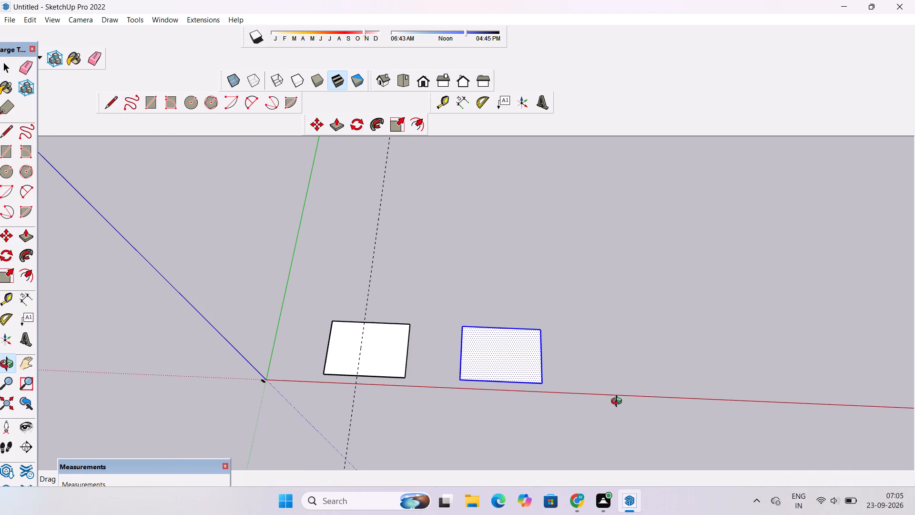
{"action": "scroll", "coordinate": [304, 338], "scroll_direction": "down", "scroll_amount": 5}
{"action": "left_click_drag", "start_coordinate": [370, 364], "coordinate": [370, 329], "text": "shift"}
{"action": "scroll", "coordinate": [346, 344], "scroll_direction": "up", "scroll_amount": 2, "text": "shift"}
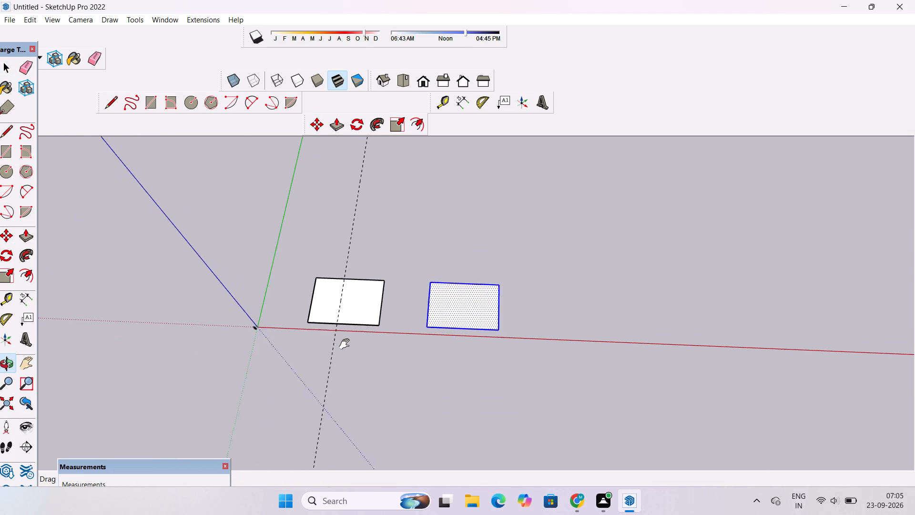
{"action": "scroll", "coordinate": [346, 344], "scroll_direction": "up", "scroll_amount": 18, "text": "shift"}
{"action": "left_click_drag", "start_coordinate": [349, 297], "coordinate": [342, 343], "text": "shift"}
{"action": "scroll", "coordinate": [342, 343], "scroll_direction": "down", "scroll_amount": 3, "text": "shift"}
{"action": "left_click_drag", "start_coordinate": [342, 343], "coordinate": [336, 353], "text": "shift"}
{"action": "scroll", "coordinate": [335, 353], "scroll_direction": "up", "scroll_amount": 1}
{"action": "key", "text": "l"}
{"action": "scroll", "coordinate": [335, 351], "scroll_direction": "up", "scroll_amount": 1}
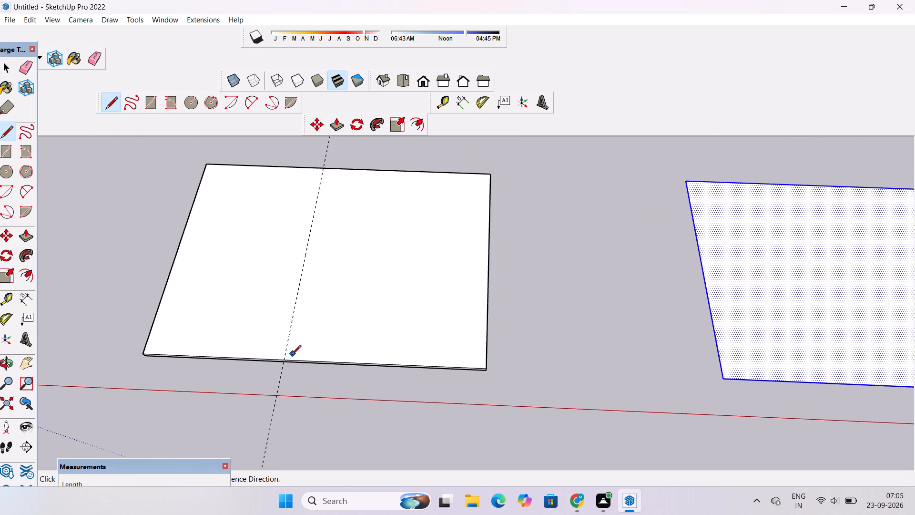
{"action": "left_click", "coordinate": [283, 362]}
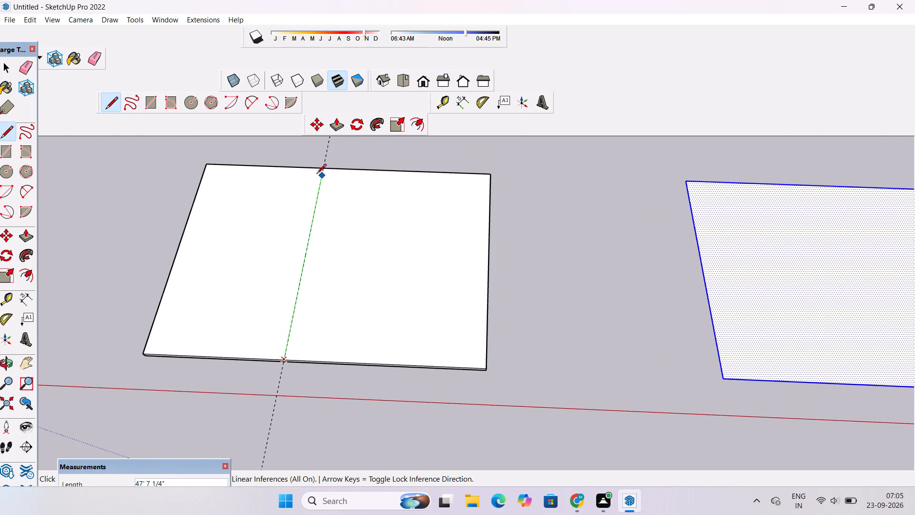
{"action": "scroll", "coordinate": [323, 168], "scroll_direction": "up", "scroll_amount": 5}
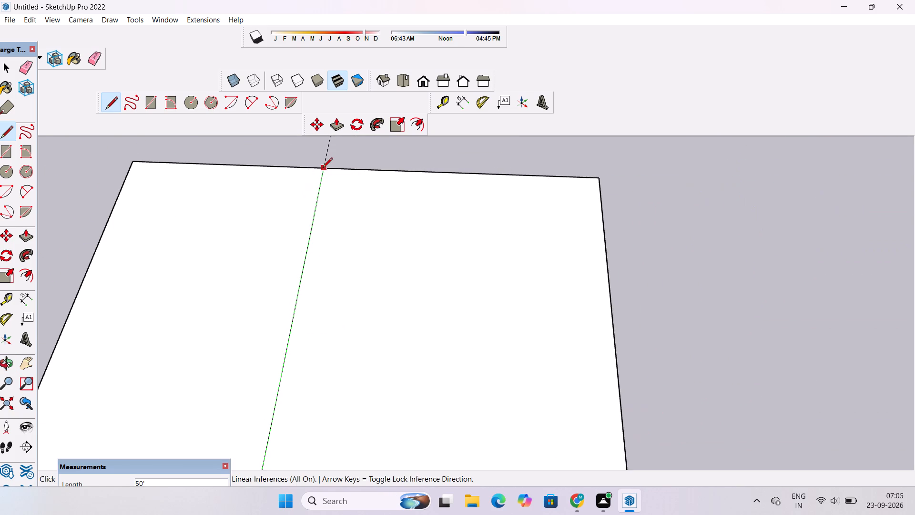
{"action": "left_click", "coordinate": [325, 168]}
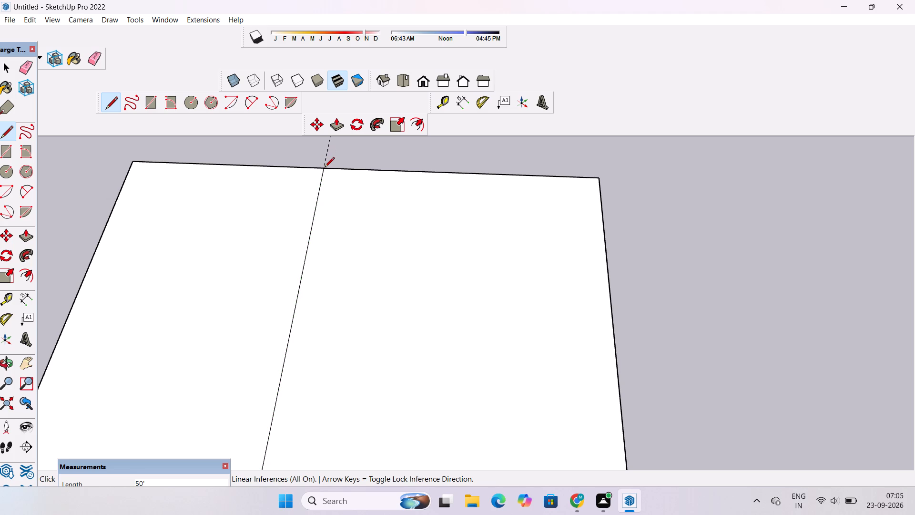
{"action": "scroll", "coordinate": [325, 168], "scroll_direction": "down", "scroll_amount": 2}
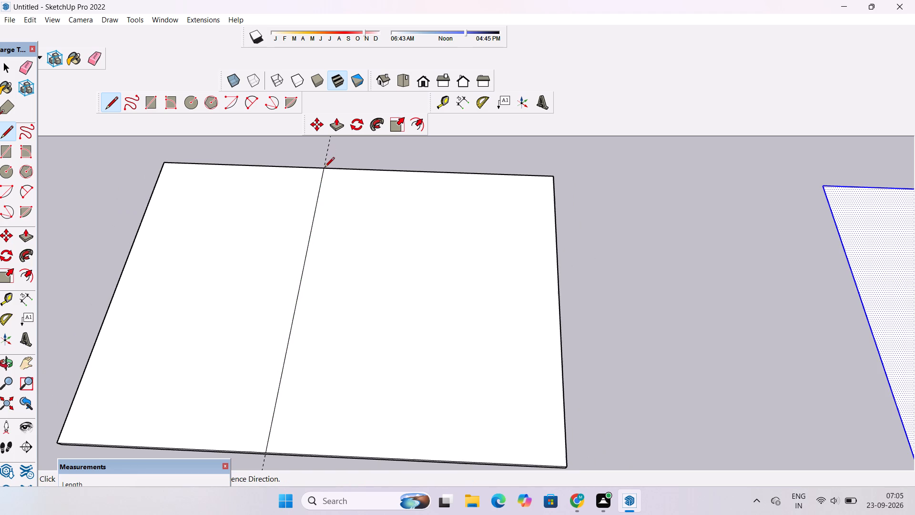
{"action": "scroll", "coordinate": [325, 168], "scroll_direction": "down", "scroll_amount": 5}
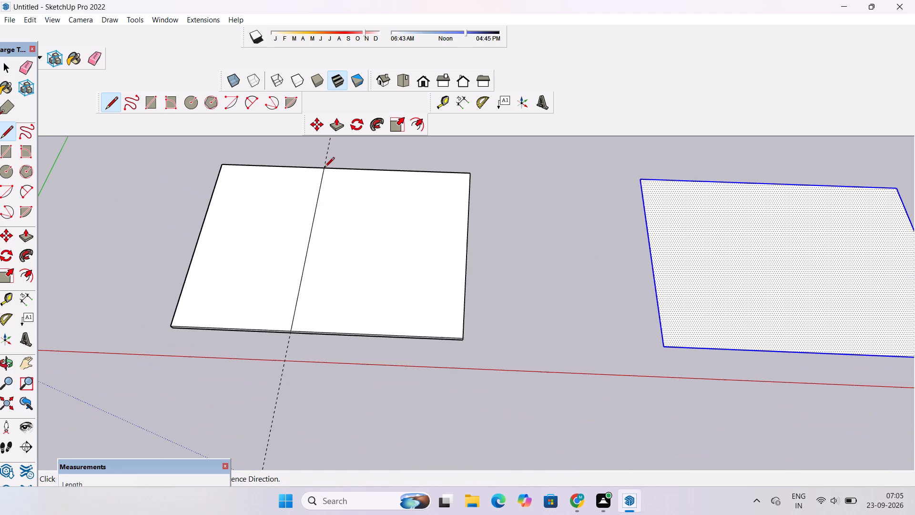
Erase the dashed guide that runs through the slab's dividing line.
{"action": "key", "text": "space"}
{"action": "key", "text": "e"}
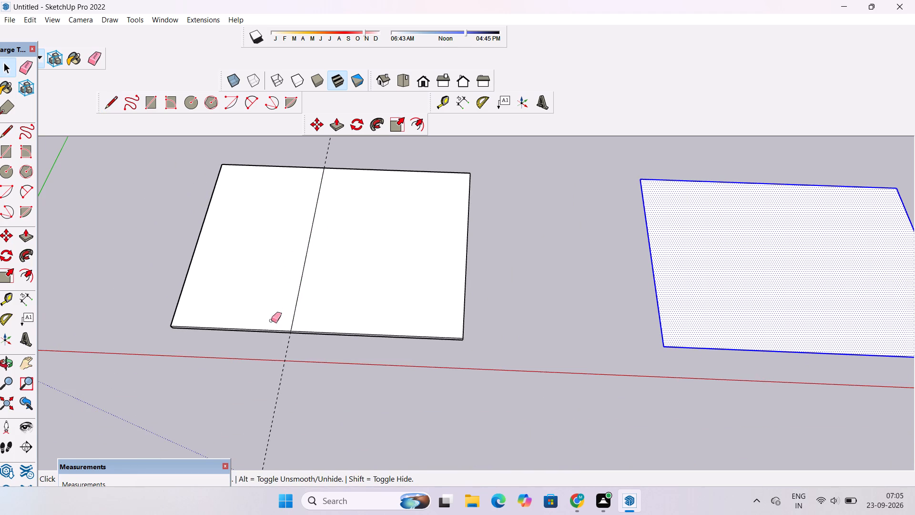
{"action": "left_click_drag", "start_coordinate": [292, 394], "coordinate": [264, 422]}
{"action": "scroll", "coordinate": [266, 412], "scroll_direction": "down", "scroll_amount": 4}
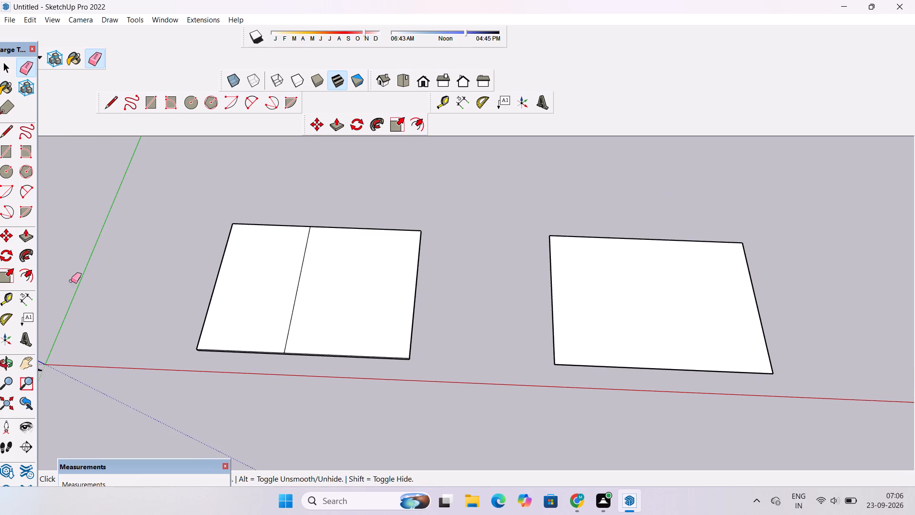
Examine the divided slab and the copied face from several angles and distances, checking their thickness and placement along the red axis.
{"action": "left_click", "coordinate": [8, 359]}
{"action": "left_click_drag", "start_coordinate": [263, 363], "coordinate": [266, 343]}
{"action": "scroll", "coordinate": [268, 335], "scroll_direction": "up", "scroll_amount": 8}
{"action": "left_click_drag", "start_coordinate": [278, 394], "coordinate": [296, 328]}
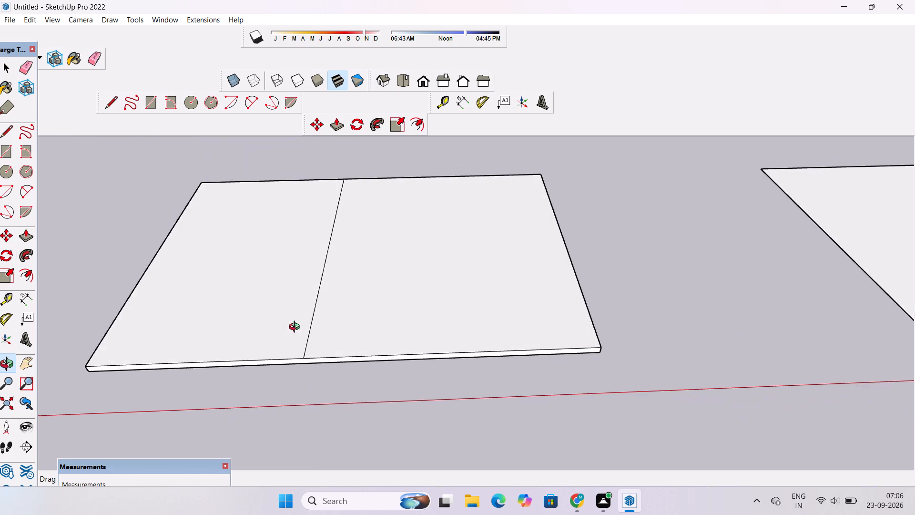
{"action": "left_click_drag", "start_coordinate": [296, 328], "coordinate": [304, 394]}
{"action": "scroll", "coordinate": [290, 368], "scroll_direction": "down", "scroll_amount": 10}
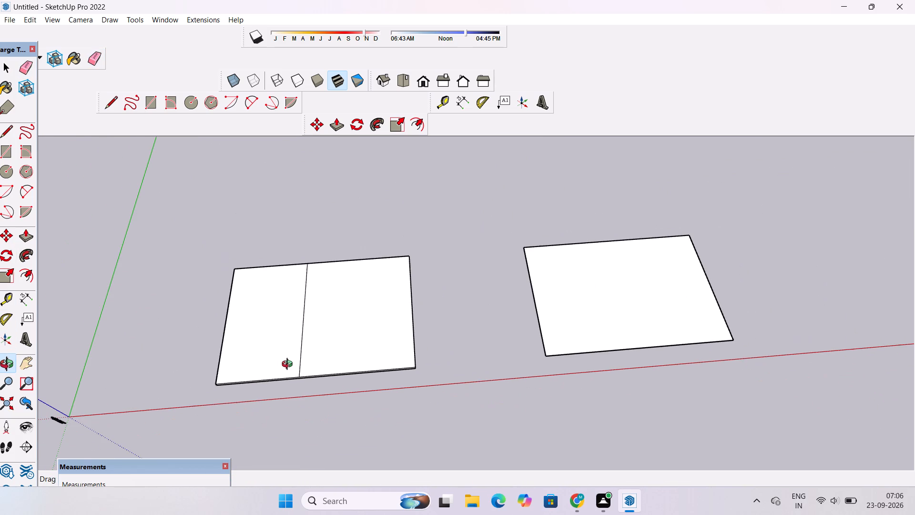
{"action": "left_click_drag", "start_coordinate": [404, 338], "coordinate": [290, 408]}
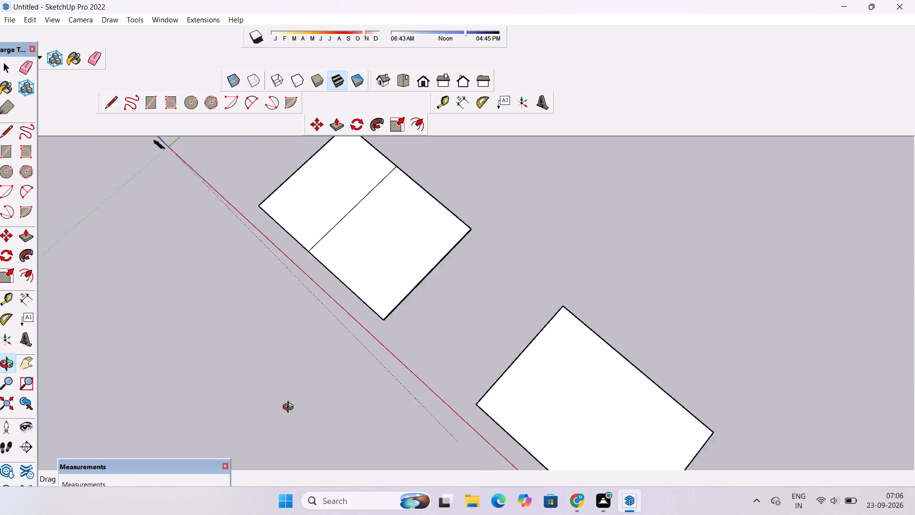
{"action": "left_click_drag", "start_coordinate": [290, 408], "coordinate": [277, 347]}
{"action": "left_click_drag", "start_coordinate": [285, 383], "coordinate": [388, 270]}
{"action": "left_click_drag", "start_coordinate": [390, 274], "coordinate": [420, 329]}
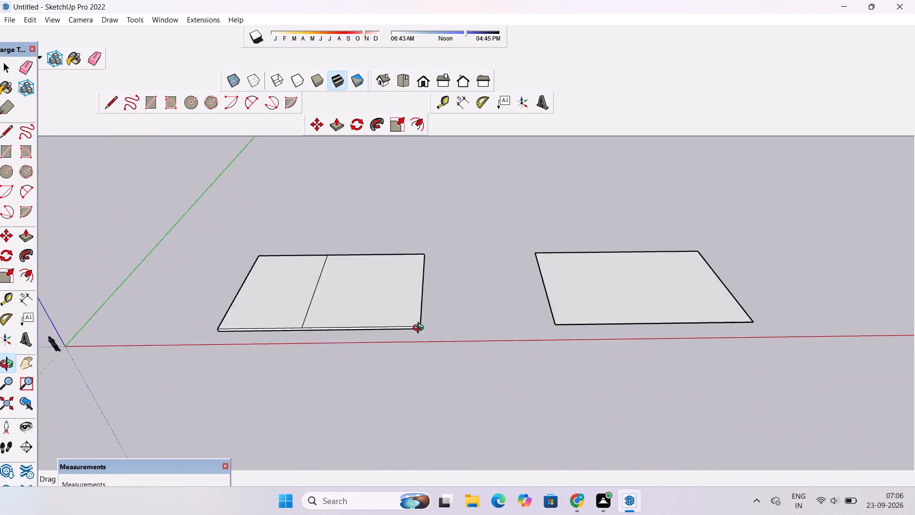
{"action": "left_click_drag", "start_coordinate": [420, 329], "coordinate": [430, 343]}
{"action": "left_click_drag", "start_coordinate": [400, 365], "coordinate": [362, 409]}
{"action": "scroll", "coordinate": [366, 369], "scroll_direction": "down", "scroll_amount": 4}
{"action": "scroll", "coordinate": [368, 359], "scroll_direction": "up", "scroll_amount": 7}
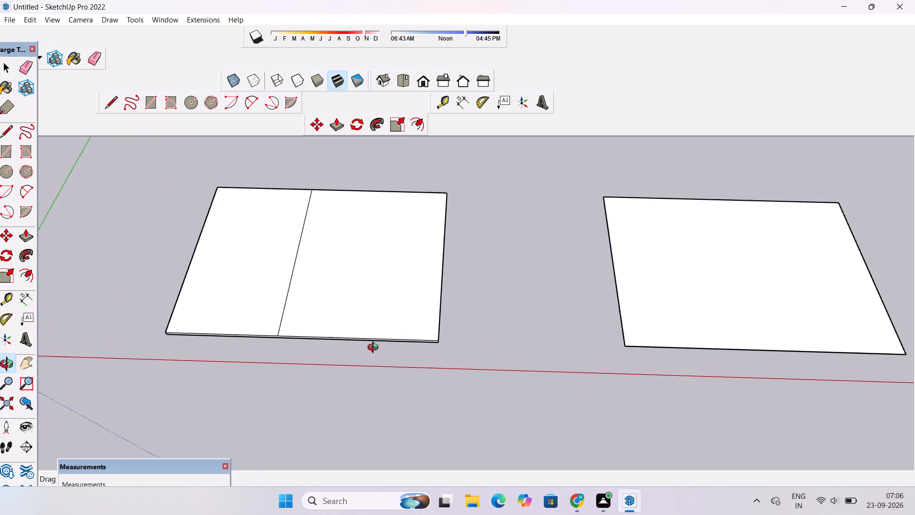
{"action": "scroll", "coordinate": [375, 349], "scroll_direction": "up", "scroll_amount": 5}
{"action": "left_click_drag", "start_coordinate": [356, 371], "coordinate": [398, 318]}
{"action": "scroll", "coordinate": [398, 310], "scroll_direction": "down", "scroll_amount": 2}
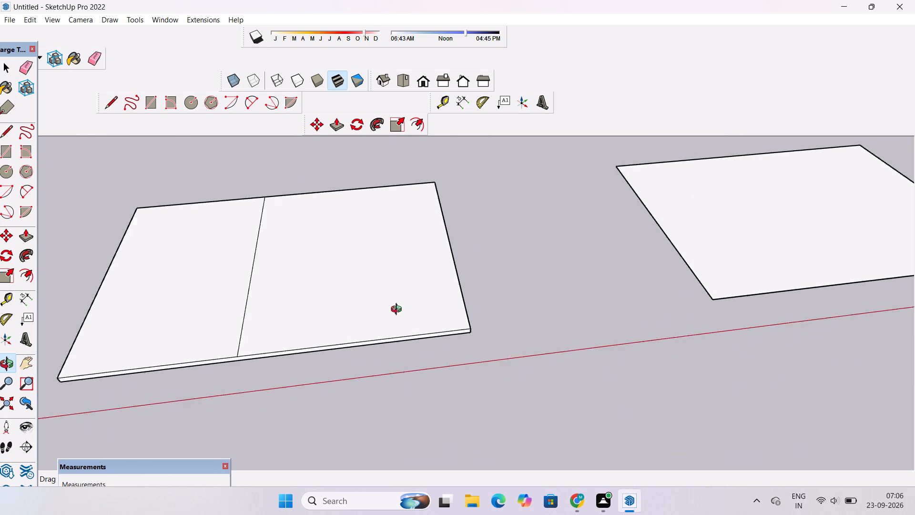
{"action": "scroll", "coordinate": [398, 310], "scroll_direction": "down", "scroll_amount": 12}
{"action": "left_click_drag", "start_coordinate": [626, 260], "coordinate": [234, 289]}
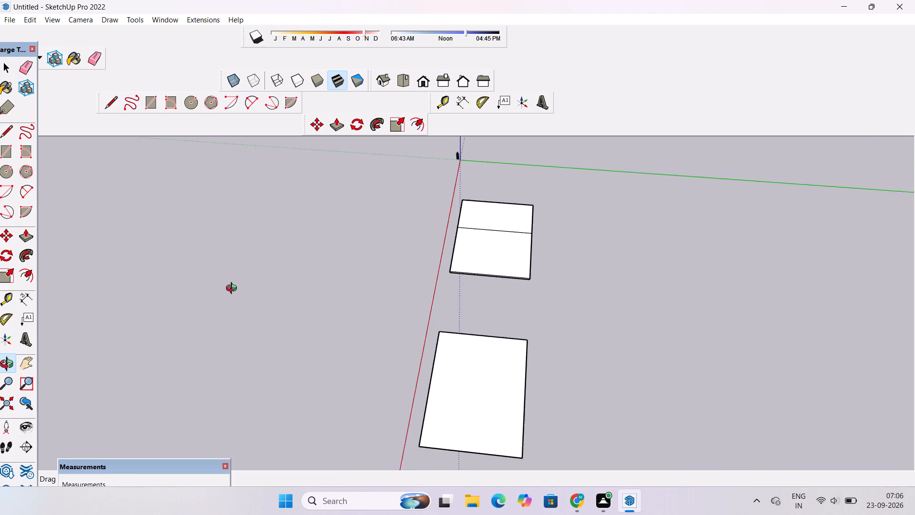
{"action": "left_click_drag", "start_coordinate": [234, 289], "coordinate": [676, 279]}
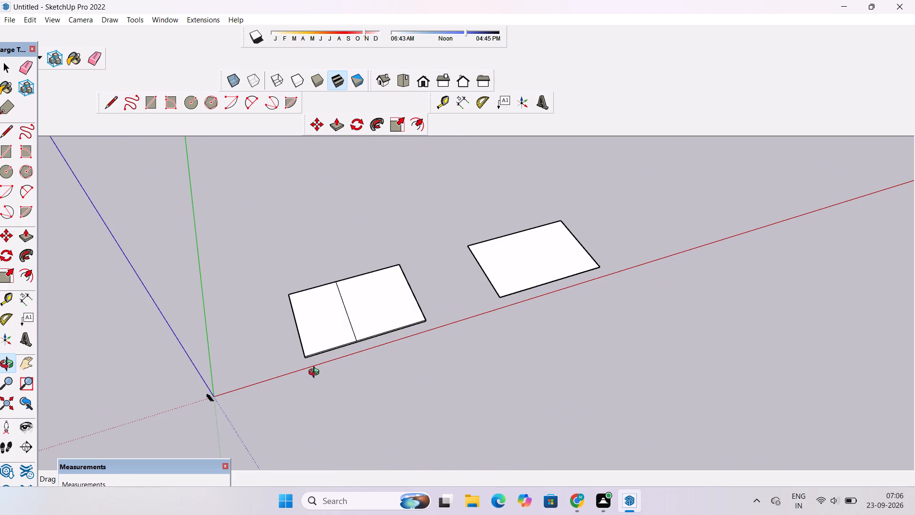
Examine the slab's divided top face and the copied face beside it from low and high angles and at different distances.
{"action": "scroll", "coordinate": [315, 367], "scroll_direction": "up", "scroll_amount": 10}
{"action": "left_click_drag", "start_coordinate": [320, 392], "coordinate": [343, 267]}
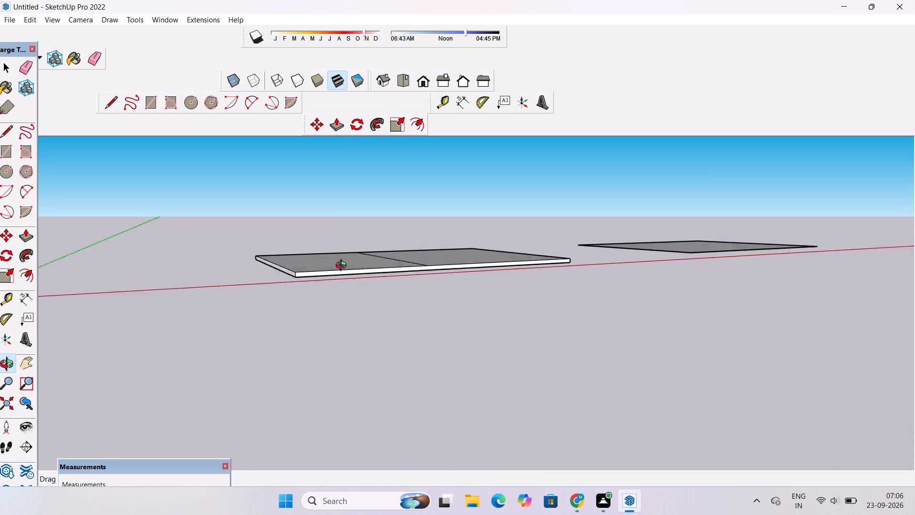
{"action": "left_click_drag", "start_coordinate": [343, 267], "coordinate": [262, 316]}
{"action": "scroll", "coordinate": [255, 294], "scroll_direction": "down", "scroll_amount": 10}
{"action": "left_click_drag", "start_coordinate": [295, 267], "coordinate": [299, 278]}
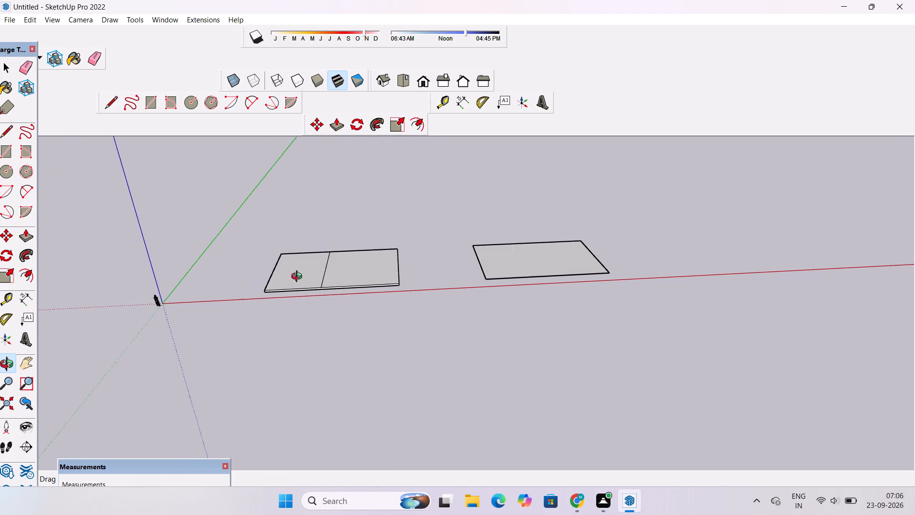
{"action": "left_click_drag", "start_coordinate": [299, 278], "coordinate": [301, 345]}
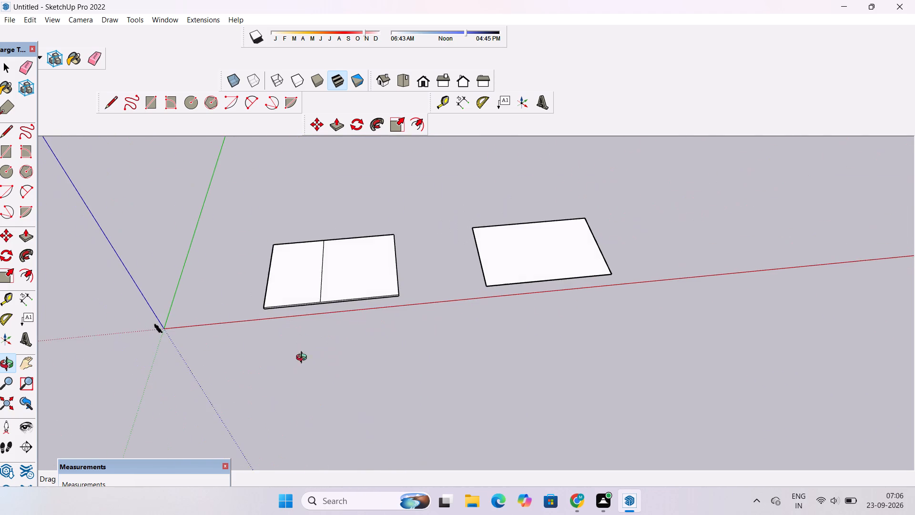
{"action": "left_click_drag", "start_coordinate": [318, 376], "coordinate": [310, 254]}
{"action": "left_click_drag", "start_coordinate": [351, 316], "coordinate": [400, 316]}
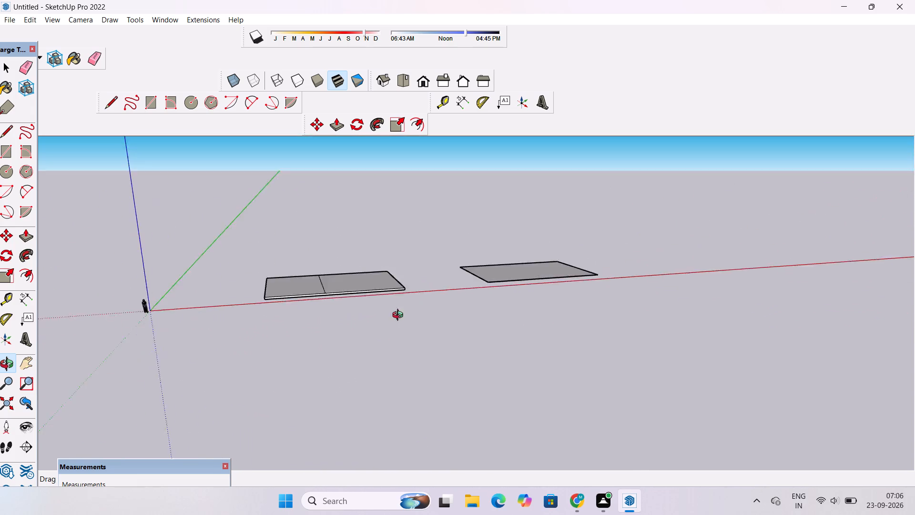
{"action": "left_click_drag", "start_coordinate": [400, 316], "coordinate": [330, 349]}
{"action": "left_click", "coordinate": [349, 330]}
{"action": "left_click_drag", "start_coordinate": [349, 330], "coordinate": [342, 343]}
{"action": "scroll", "coordinate": [343, 337], "scroll_direction": "up", "scroll_amount": 1}
{"action": "scroll", "coordinate": [343, 337], "scroll_direction": "down", "scroll_amount": 4}
{"action": "scroll", "coordinate": [343, 337], "scroll_direction": "up", "scroll_amount": 4}
{"action": "scroll", "coordinate": [345, 333], "scroll_direction": "down", "scroll_amount": 5}
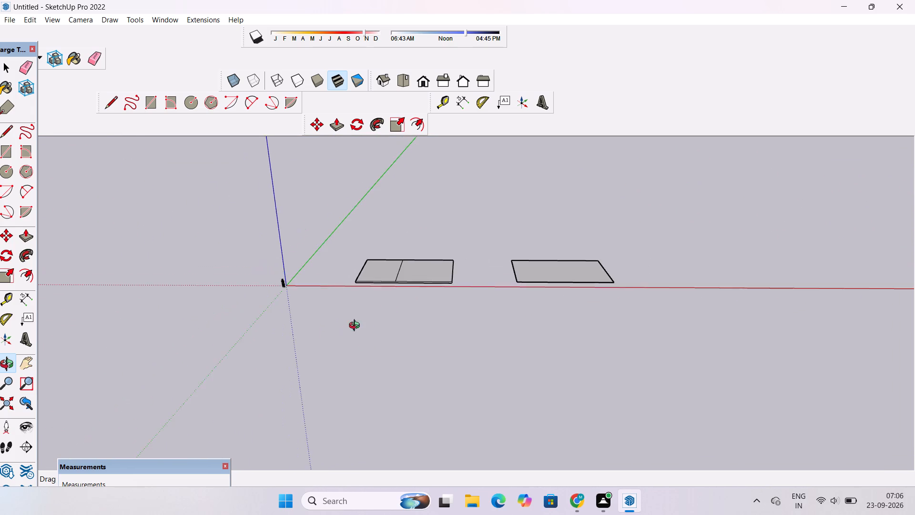
{"action": "left_click_drag", "start_coordinate": [408, 302], "coordinate": [409, 391]}
{"action": "scroll", "coordinate": [479, 237], "scroll_direction": "up", "scroll_amount": 6}
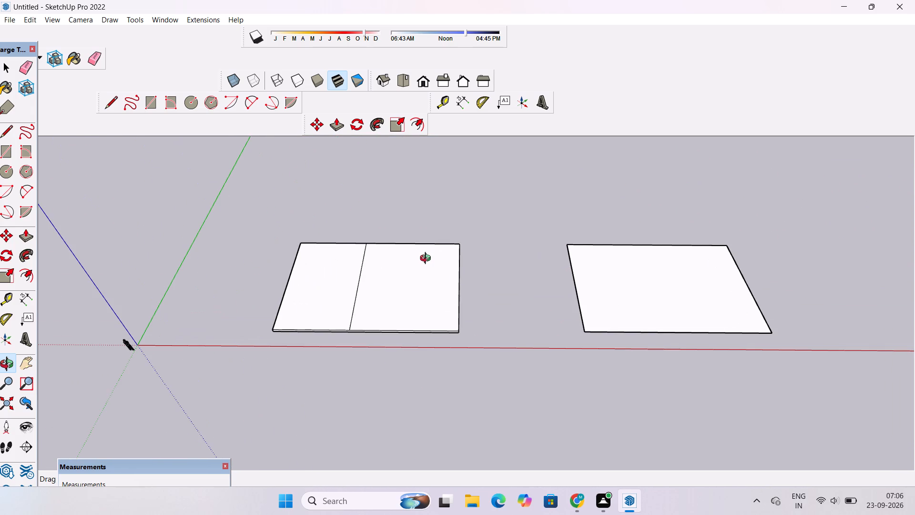
{"action": "scroll", "coordinate": [427, 259], "scroll_direction": "down", "scroll_amount": 4}
{"action": "scroll", "coordinate": [427, 251], "scroll_direction": "up", "scroll_amount": 3}
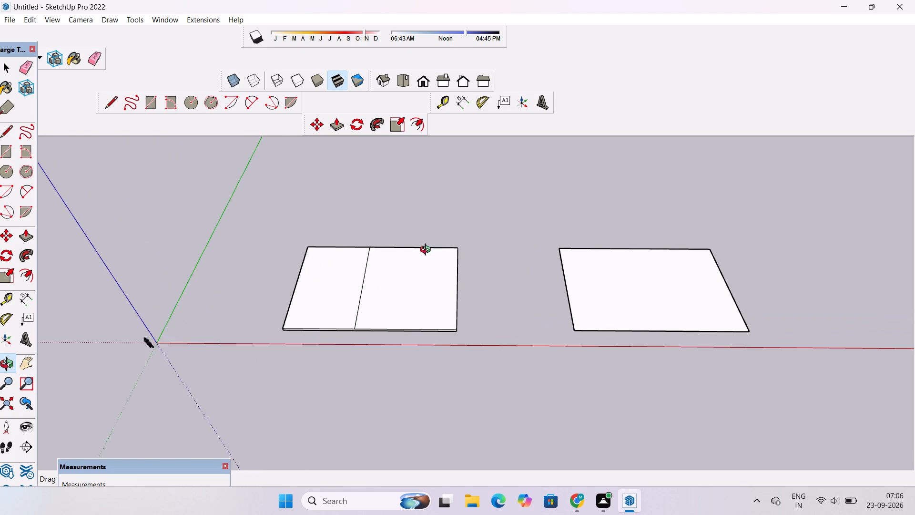
{"action": "scroll", "coordinate": [427, 251], "scroll_direction": "down", "scroll_amount": 5}
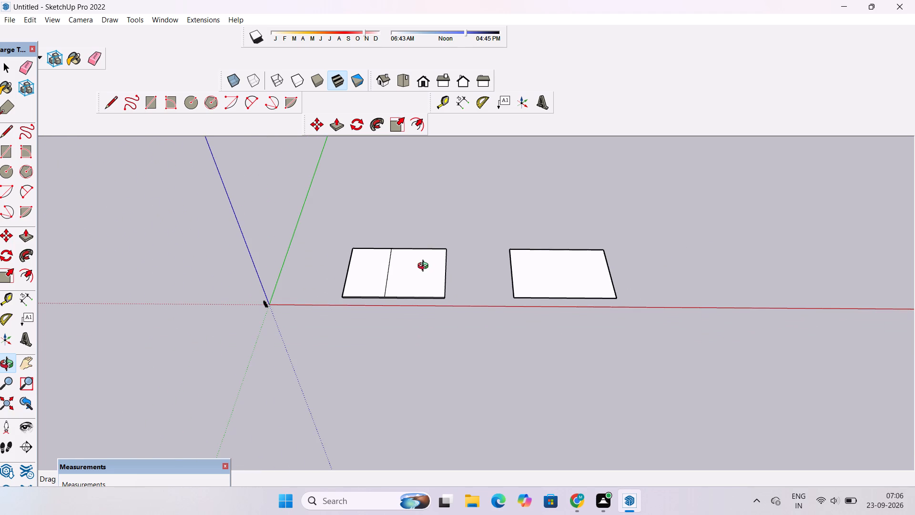
{"action": "scroll", "coordinate": [425, 268], "scroll_direction": "up", "scroll_amount": 5}
{"action": "scroll", "coordinate": [380, 337], "scroll_direction": "up", "scroll_amount": 4}
{"action": "left_click", "coordinate": [402, 298]}
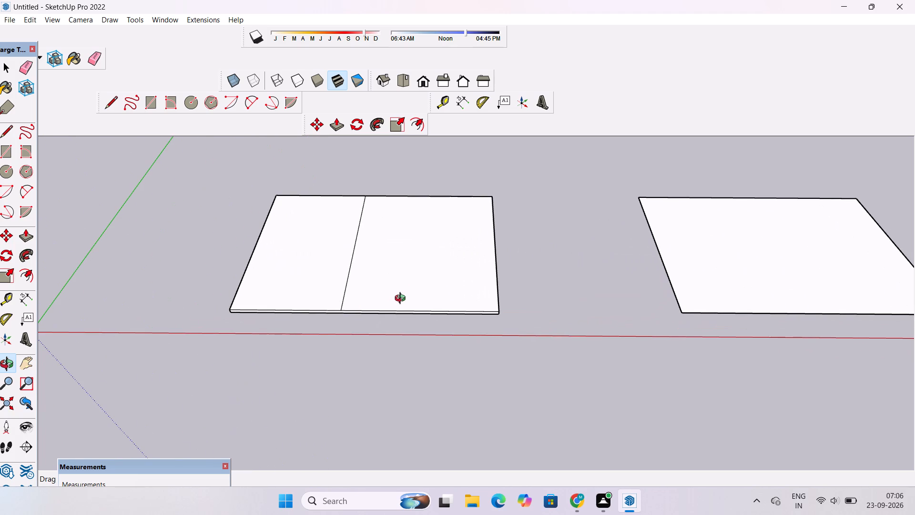
{"action": "scroll", "coordinate": [388, 253], "scroll_direction": "up", "scroll_amount": 4}
{"action": "scroll", "coordinate": [388, 253], "scroll_direction": "down", "scroll_amount": 4}
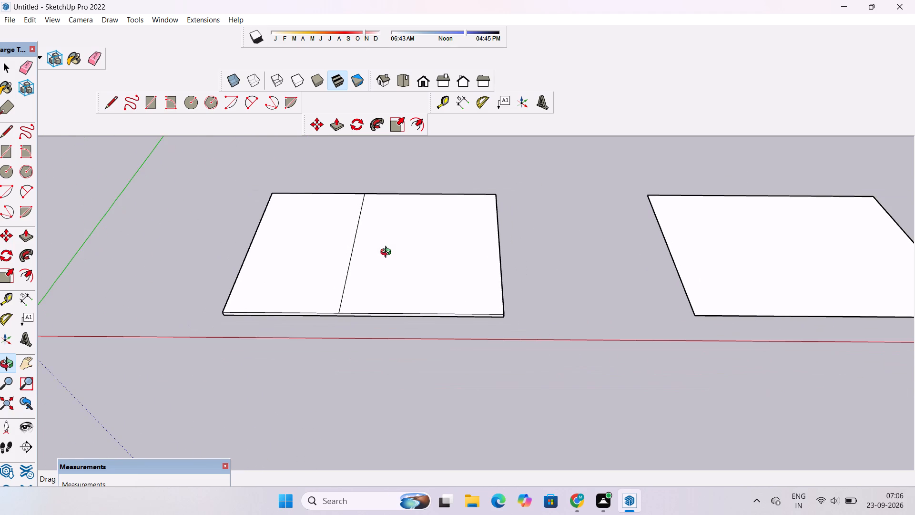
{"action": "scroll", "coordinate": [388, 253], "scroll_direction": "up", "scroll_amount": 2}
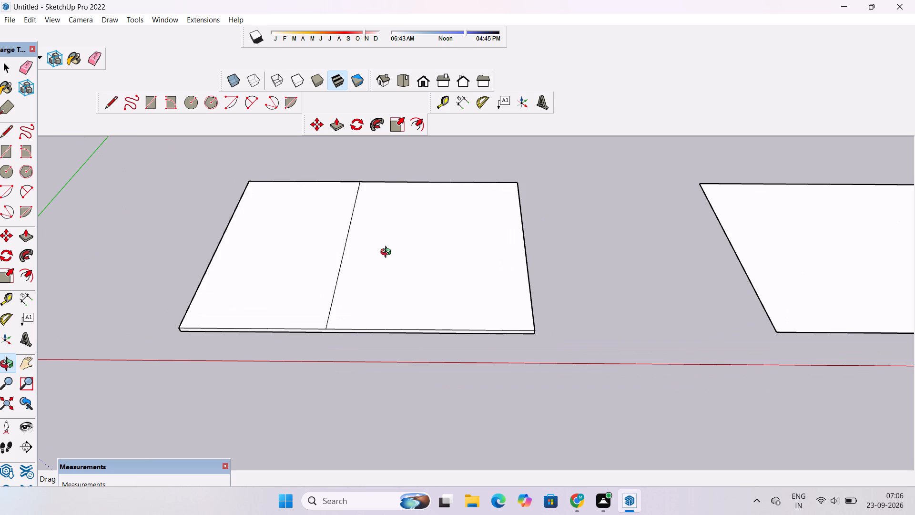
{"action": "scroll", "coordinate": [388, 253], "scroll_direction": "down", "scroll_amount": 1}
{"action": "scroll", "coordinate": [388, 253], "scroll_direction": "up", "scroll_amount": 3}
{"action": "left_click_drag", "start_coordinate": [387, 258], "coordinate": [420, 304], "text": "shift"}
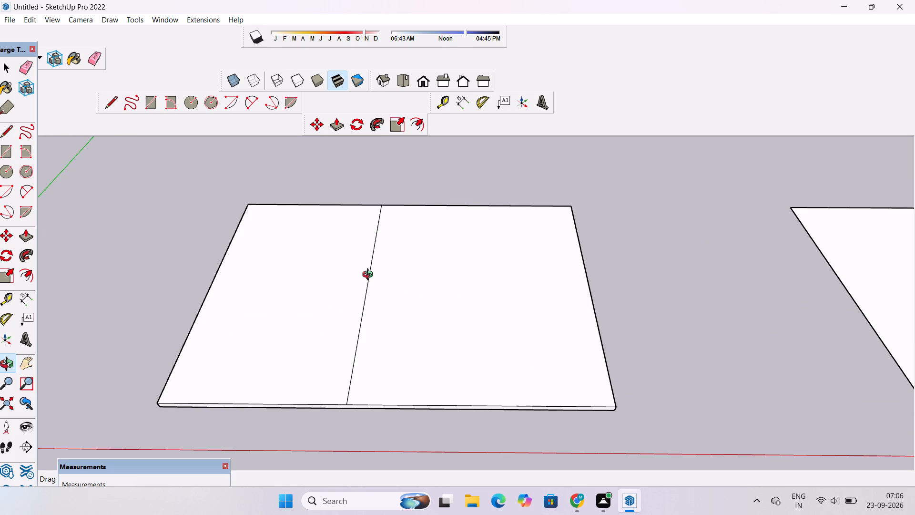
{"action": "scroll", "coordinate": [370, 276], "scroll_direction": "down", "scroll_amount": 6}
{"action": "scroll", "coordinate": [370, 276], "scroll_direction": "up", "scroll_amount": 5}
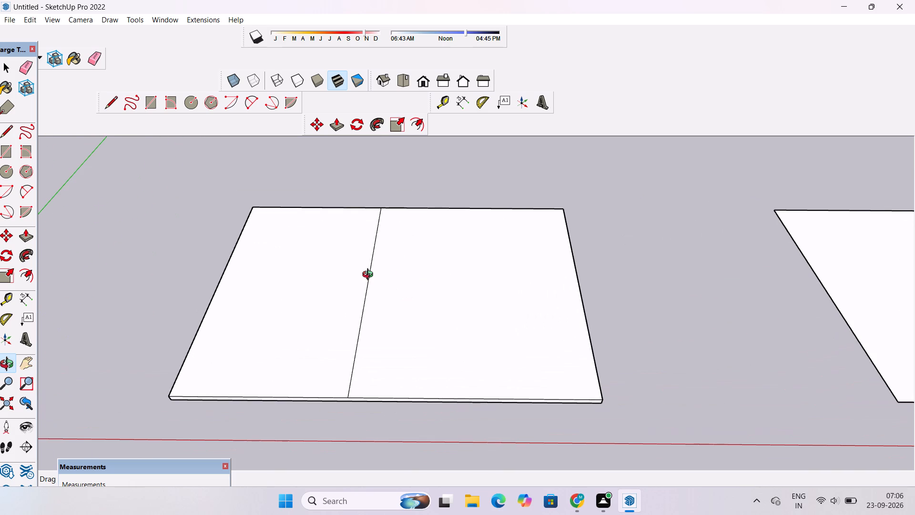
{"action": "scroll", "coordinate": [370, 275], "scroll_direction": "down", "scroll_amount": 4}
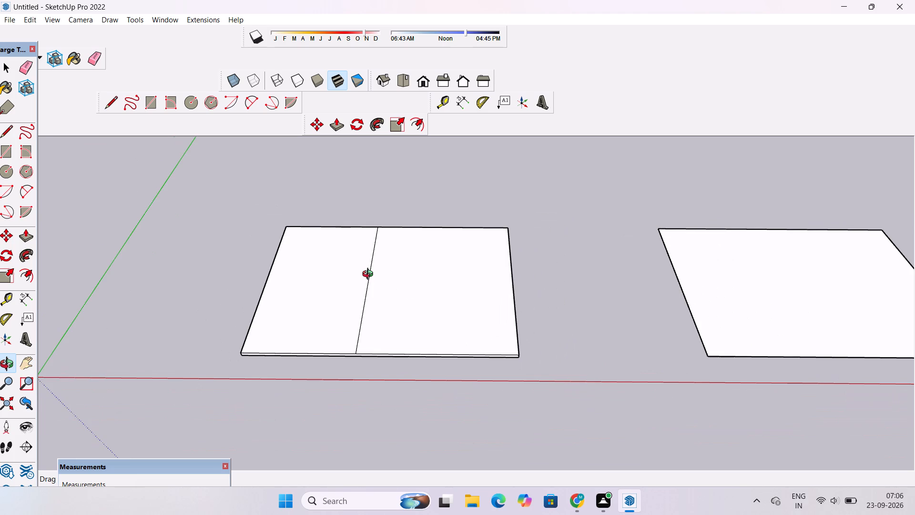
{"action": "scroll", "coordinate": [370, 275], "scroll_direction": "up", "scroll_amount": 3}
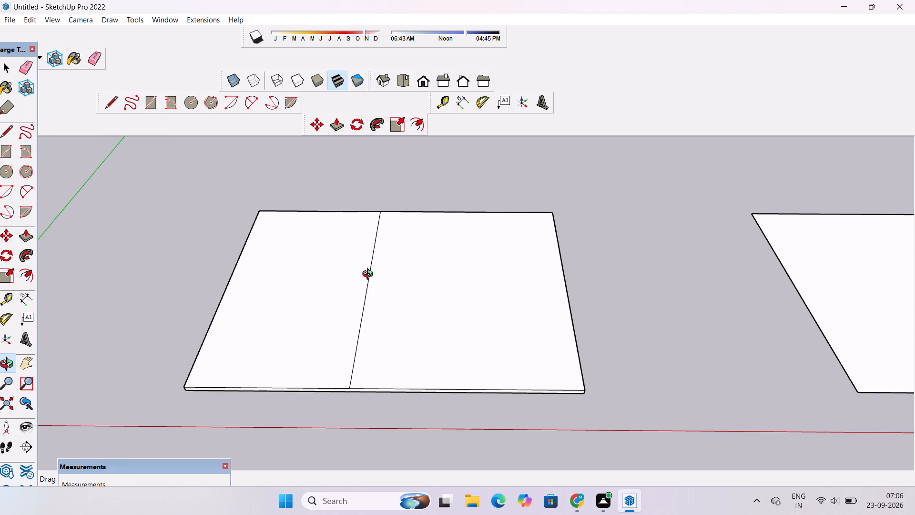
{"action": "scroll", "coordinate": [370, 275], "scroll_direction": "down", "scroll_amount": 3}
{"action": "scroll", "coordinate": [370, 275], "scroll_direction": "up", "scroll_amount": 7}
Place a guide on the slab's top face, parallel to and 3' inward from the long edge nearest the red axis.
{"action": "key", "text": "t"}
{"action": "scroll", "coordinate": [370, 275], "scroll_direction": "up", "scroll_amount": 1}
{"action": "scroll", "coordinate": [370, 275], "scroll_direction": "down", "scroll_amount": 5}
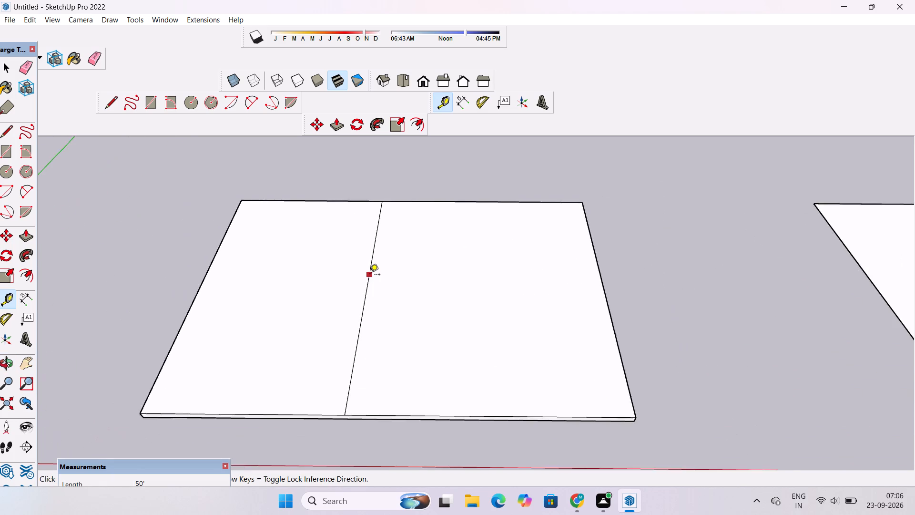
{"action": "scroll", "coordinate": [370, 275], "scroll_direction": "down", "scroll_amount": 3}
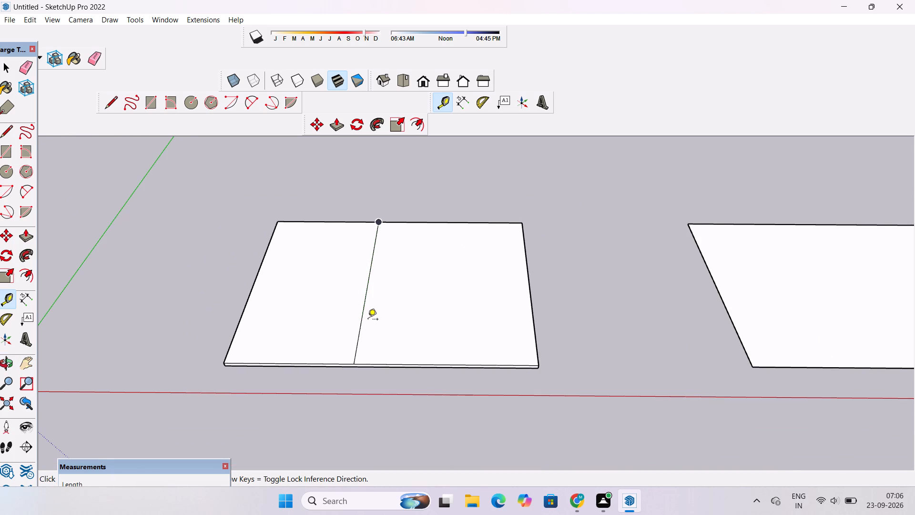
{"action": "scroll", "coordinate": [368, 320], "scroll_direction": "up", "scroll_amount": 5}
{"action": "scroll", "coordinate": [371, 348], "scroll_direction": "down", "scroll_amount": 2}
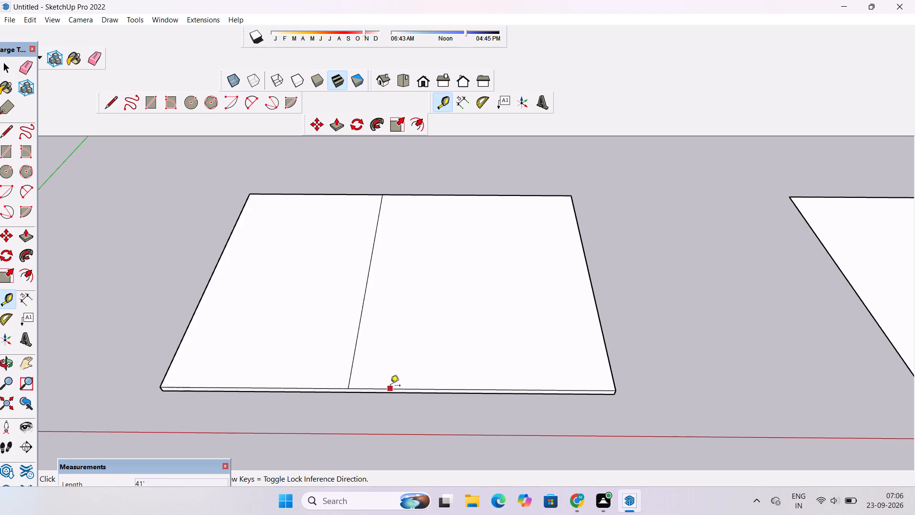
{"action": "left_click", "coordinate": [390, 386]}
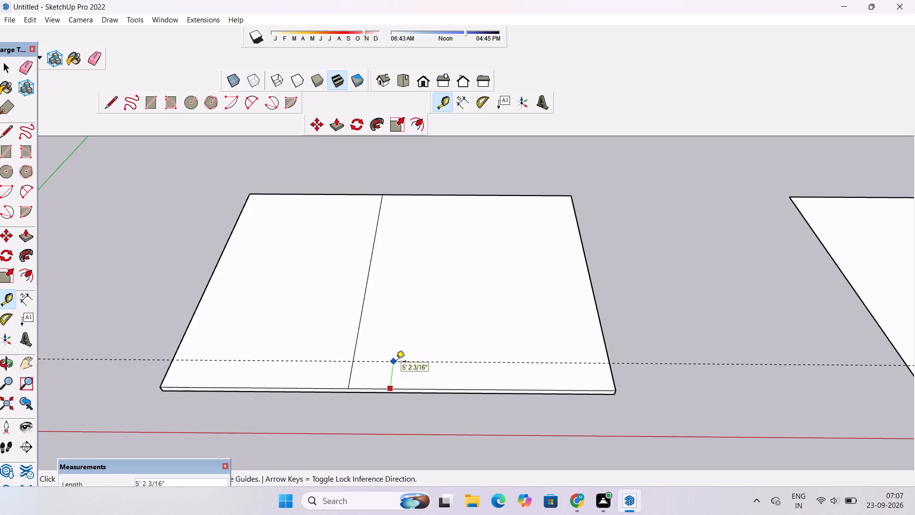
{"action": "type", "text": "3'"}
{"action": "key", "text": "Return"}
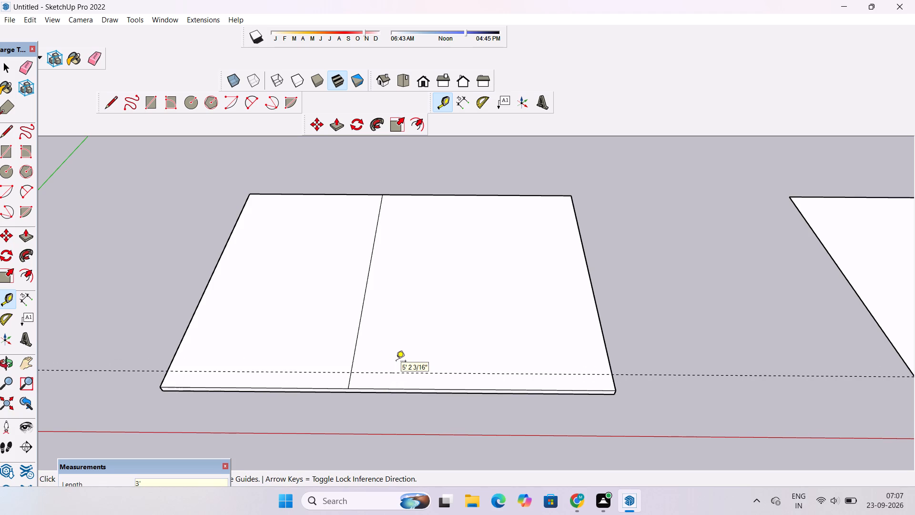
Draw a 29' line along the 3' guide from the dividing line to the slab's short edge nearest the origin.
{"action": "scroll", "coordinate": [396, 362], "scroll_direction": "down", "scroll_amount": 3}
{"action": "scroll", "coordinate": [396, 362], "scroll_direction": "up", "scroll_amount": 1}
{"action": "scroll", "coordinate": [396, 362], "scroll_direction": "down", "scroll_amount": 3}
{"action": "scroll", "coordinate": [396, 362], "scroll_direction": "up", "scroll_amount": 7}
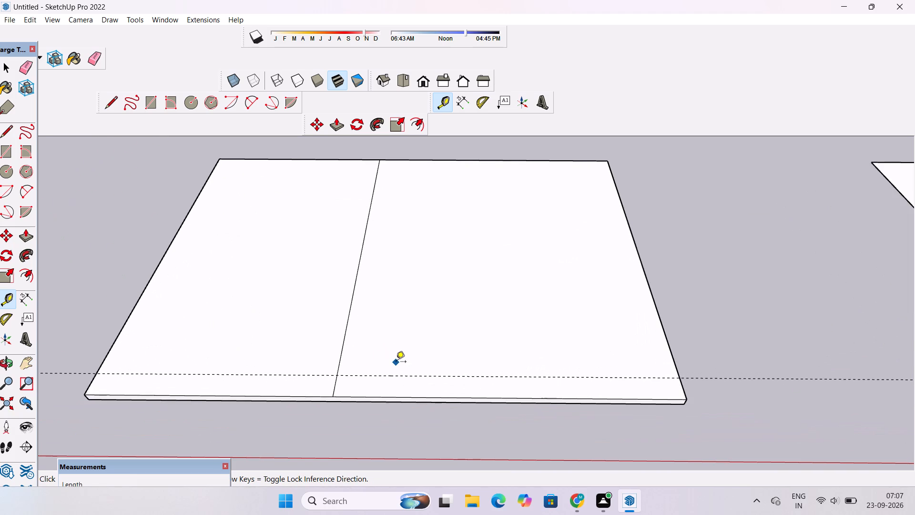
{"action": "scroll", "coordinate": [396, 362], "scroll_direction": "down", "scroll_amount": 2}
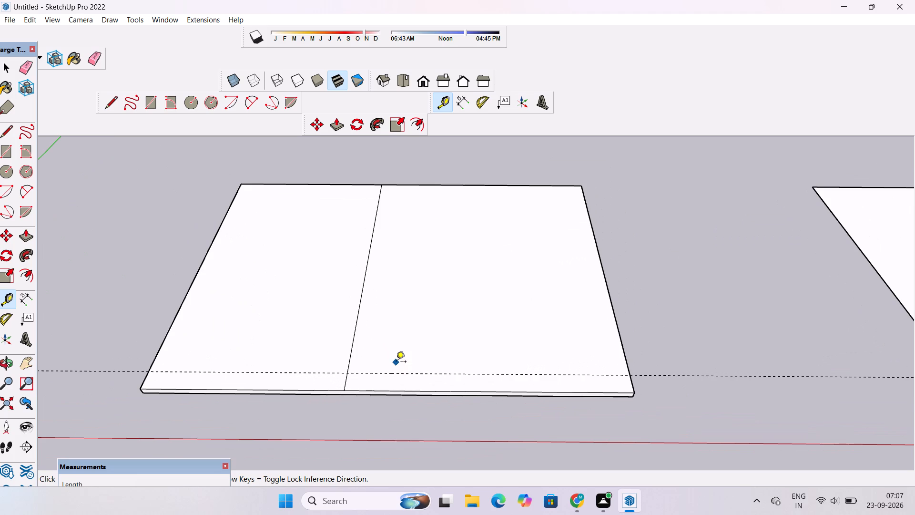
{"action": "scroll", "coordinate": [370, 392], "scroll_direction": "up", "scroll_amount": 1}
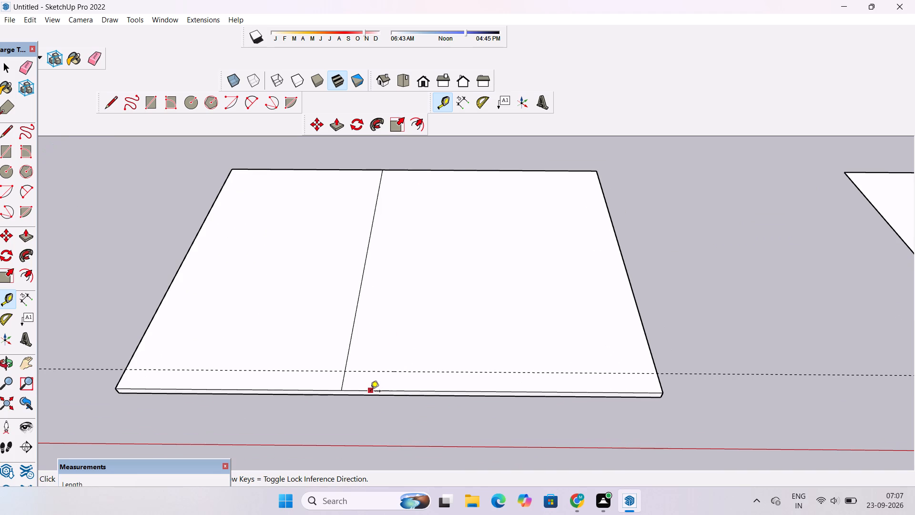
{"action": "key", "text": "l"}
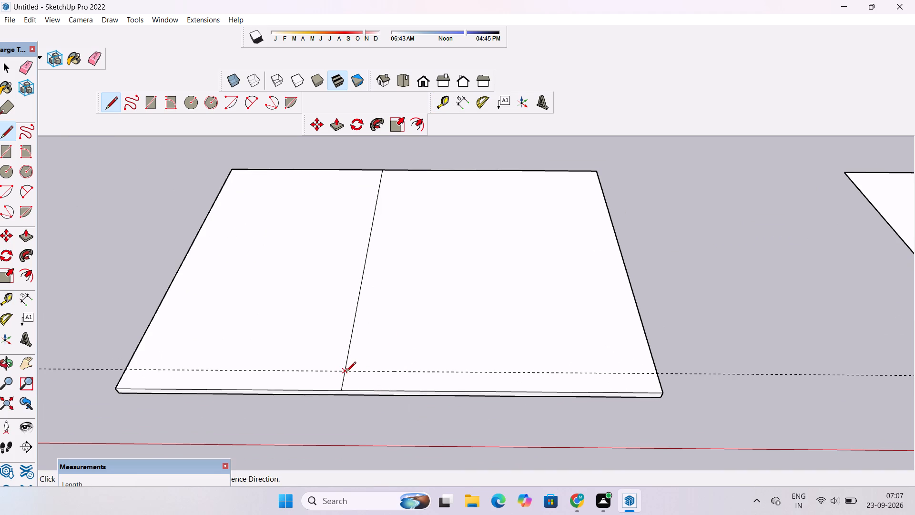
{"action": "left_click", "coordinate": [346, 372]}
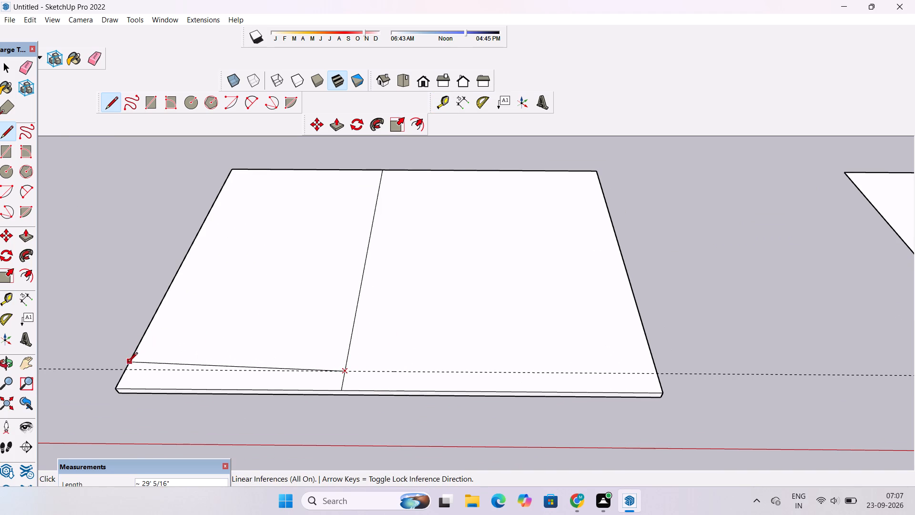
{"action": "left_click", "coordinate": [125, 368]}
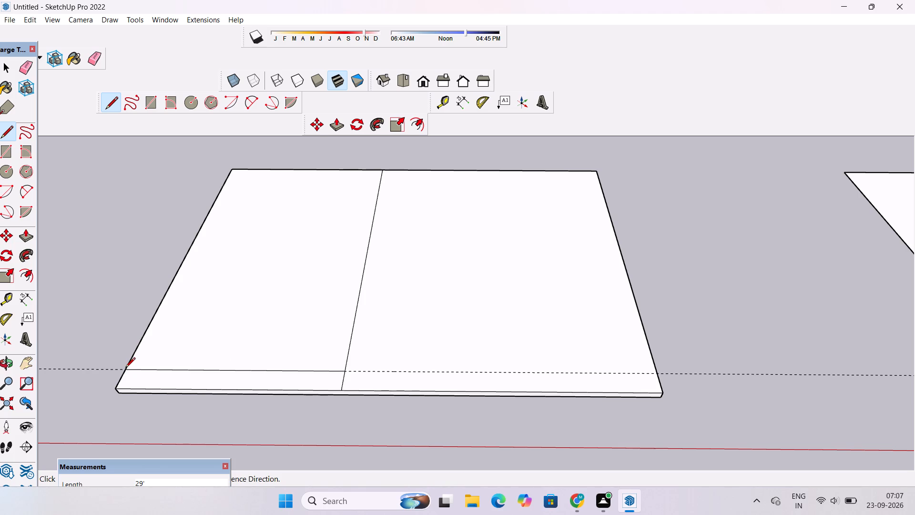
Place a second parallel guide 14' from the first one, farther in across the slab's top face.
{"action": "scroll", "coordinate": [128, 367], "scroll_direction": "down", "scroll_amount": 4}
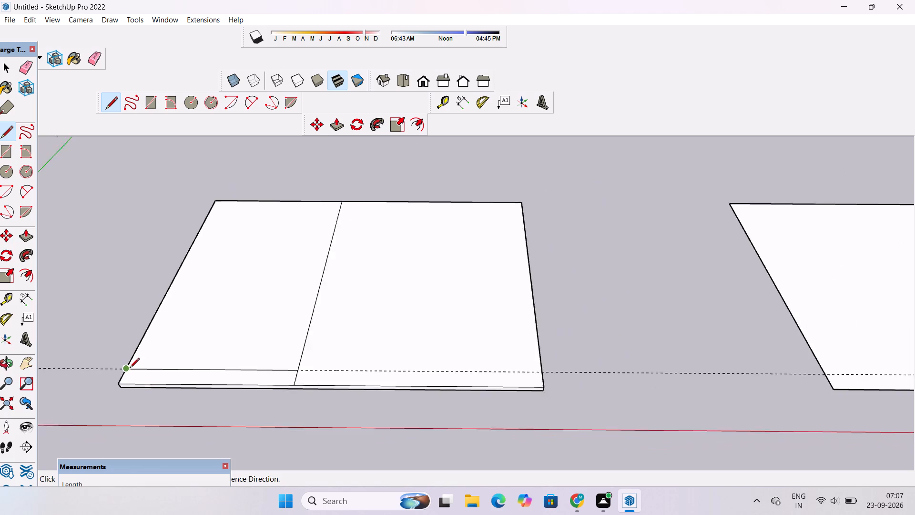
{"action": "scroll", "coordinate": [130, 369], "scroll_direction": "down", "scroll_amount": 2}
{"action": "scroll", "coordinate": [130, 369], "scroll_direction": "up", "scroll_amount": 6}
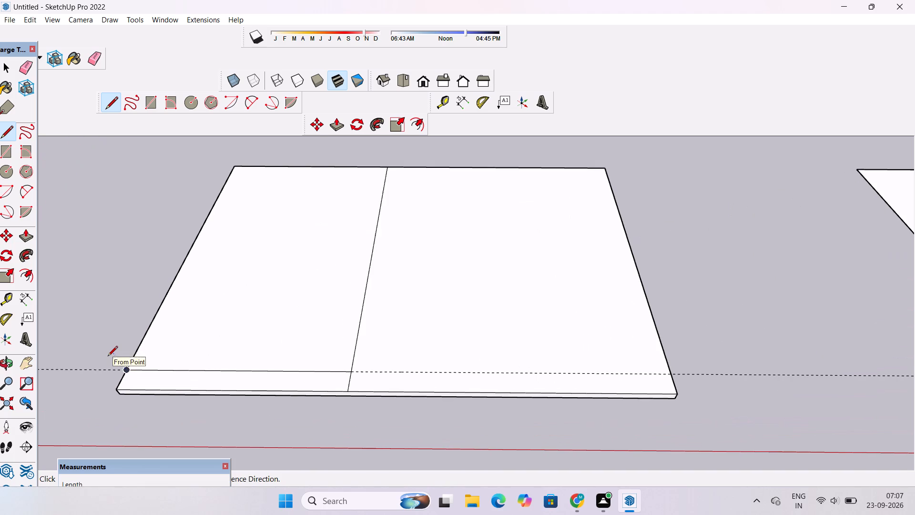
{"action": "scroll", "coordinate": [108, 357], "scroll_direction": "up", "scroll_amount": 3}
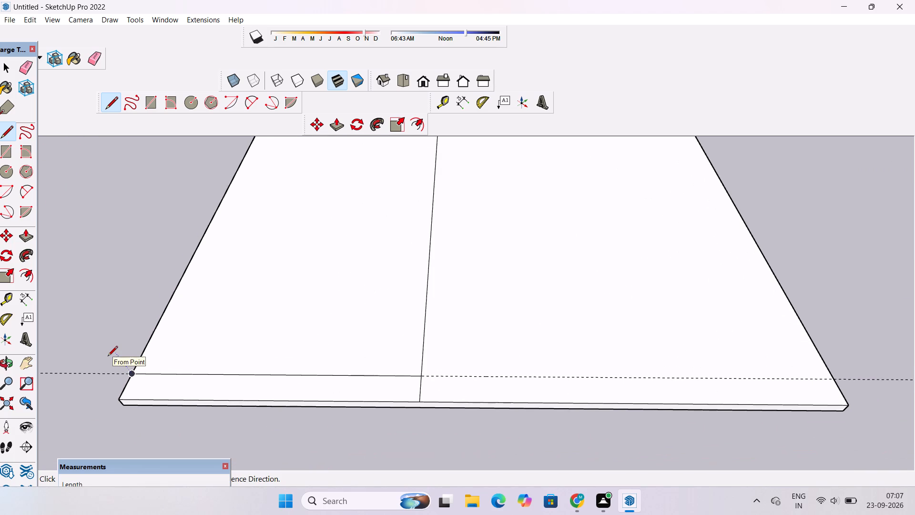
{"action": "key", "text": "t"}
{"action": "scroll", "coordinate": [108, 357], "scroll_direction": "down", "scroll_amount": 11}
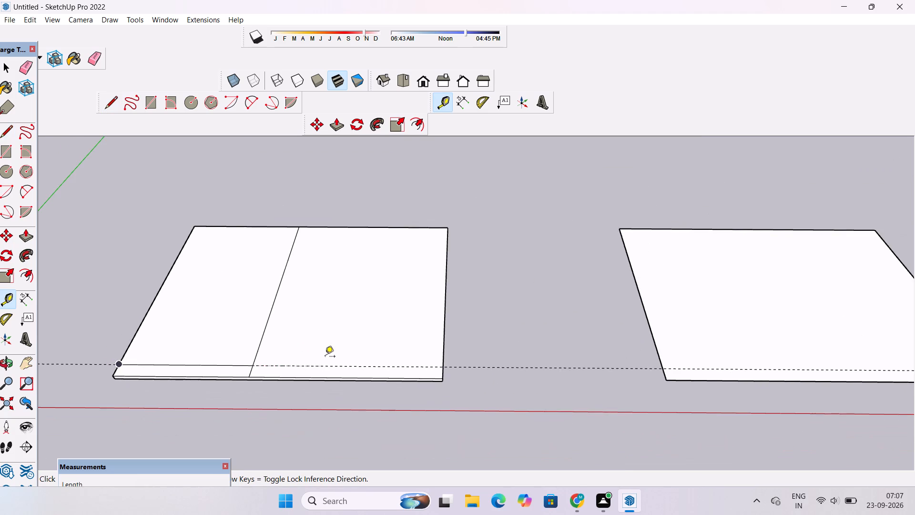
{"action": "scroll", "coordinate": [325, 360], "scroll_direction": "up", "scroll_amount": 5}
{"action": "left_click", "coordinate": [302, 370]}
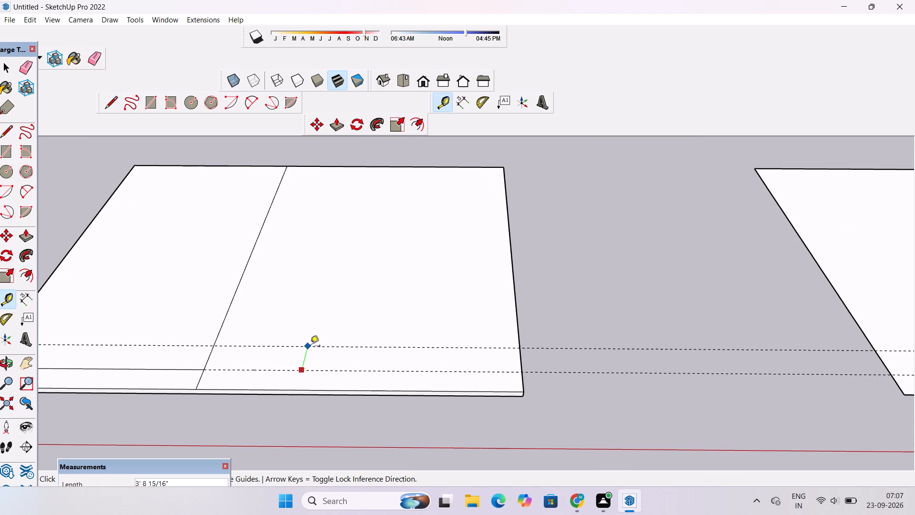
{"action": "scroll", "coordinate": [310, 342], "scroll_direction": "down", "scroll_amount": 7}
{"action": "scroll", "coordinate": [310, 342], "scroll_direction": "up", "scroll_amount": 1}
{"action": "scroll", "coordinate": [310, 342], "scroll_direction": "down", "scroll_amount": 2}
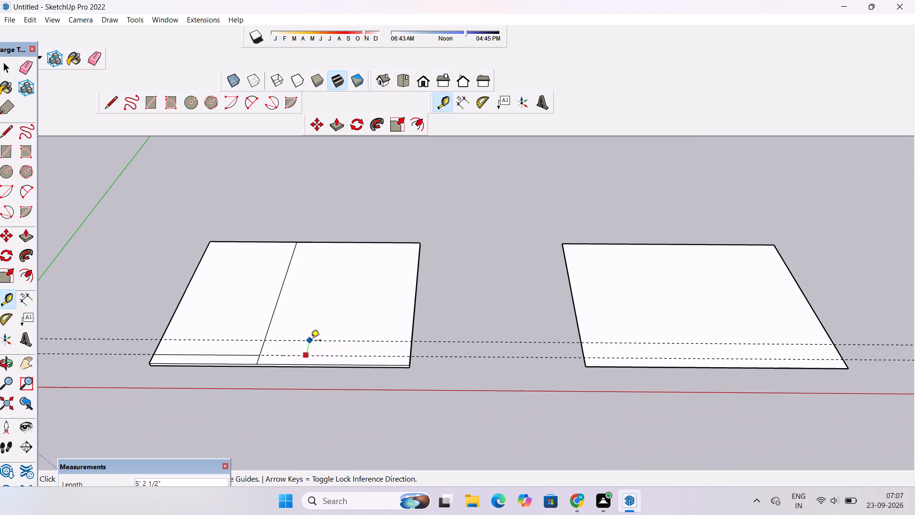
{"action": "scroll", "coordinate": [311, 341], "scroll_direction": "up", "scroll_amount": 2}
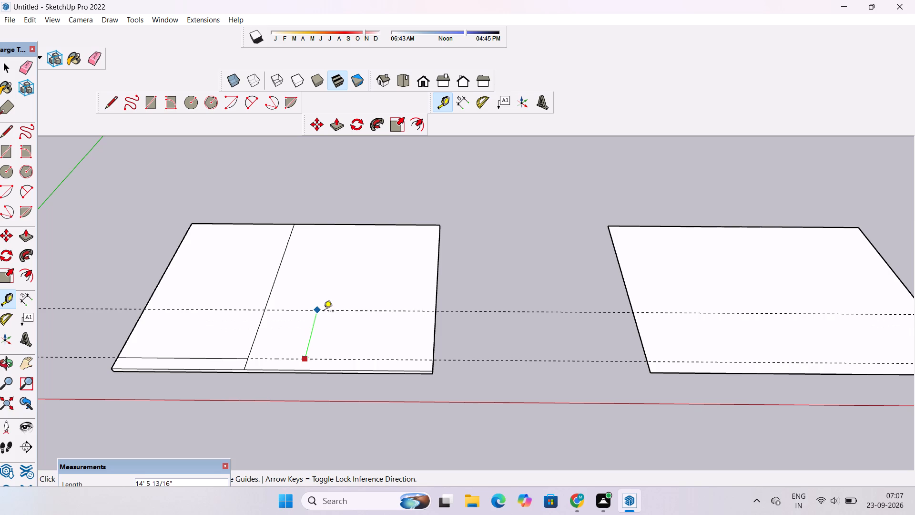
{"action": "type", "text": "14'"}
{"action": "key", "text": "Return"}
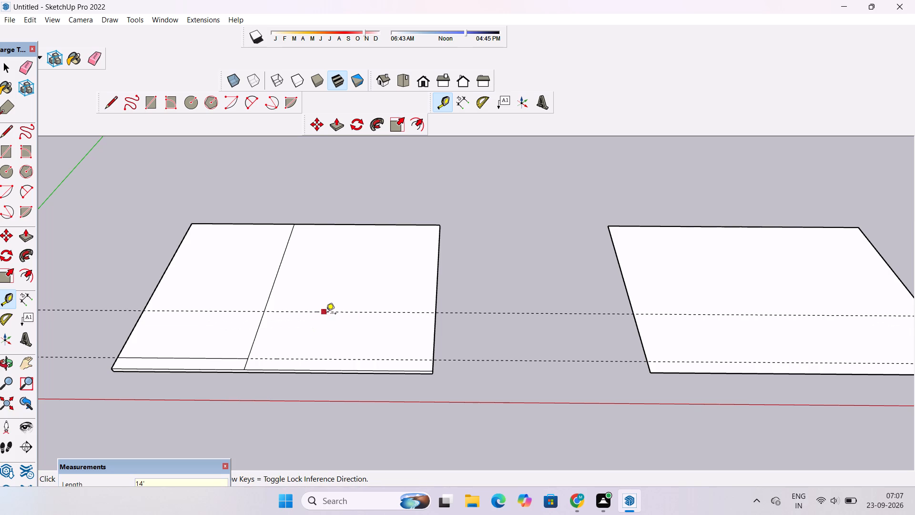
{"action": "scroll", "coordinate": [333, 332], "scroll_direction": "down", "scroll_amount": 3}
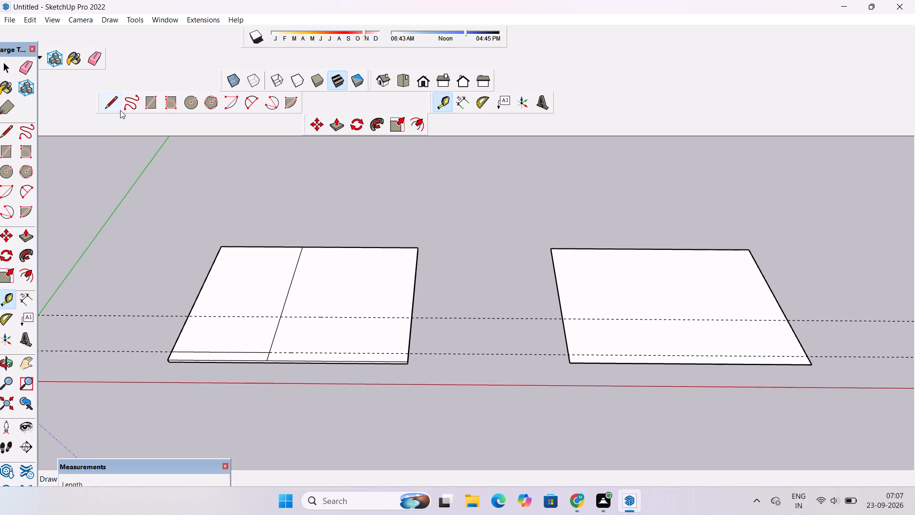
Draw a 70' line along the inner guide across the slab's top face, from one short edge to the other.
{"action": "left_click", "coordinate": [113, 100]}
{"action": "scroll", "coordinate": [424, 317], "scroll_direction": "up", "scroll_amount": 3}
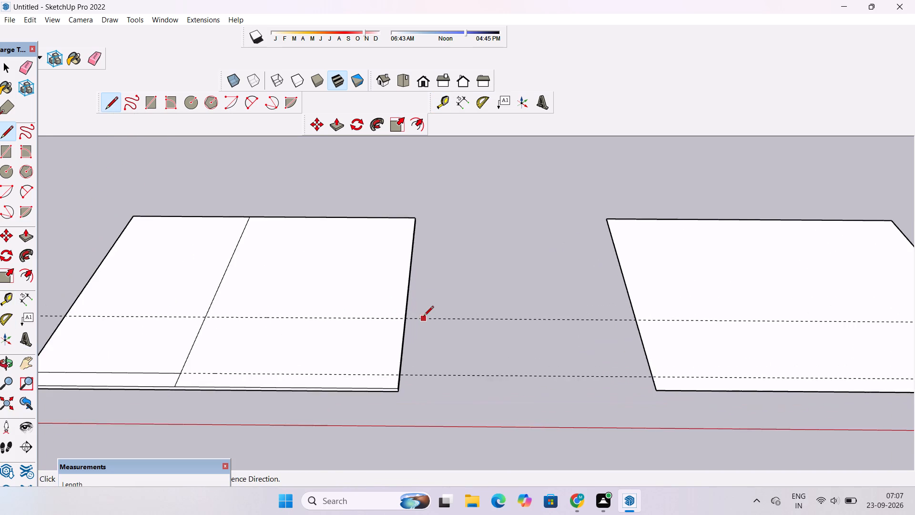
{"action": "scroll", "coordinate": [424, 317], "scroll_direction": "up", "scroll_amount": 4}
{"action": "left_click", "coordinate": [396, 320]}
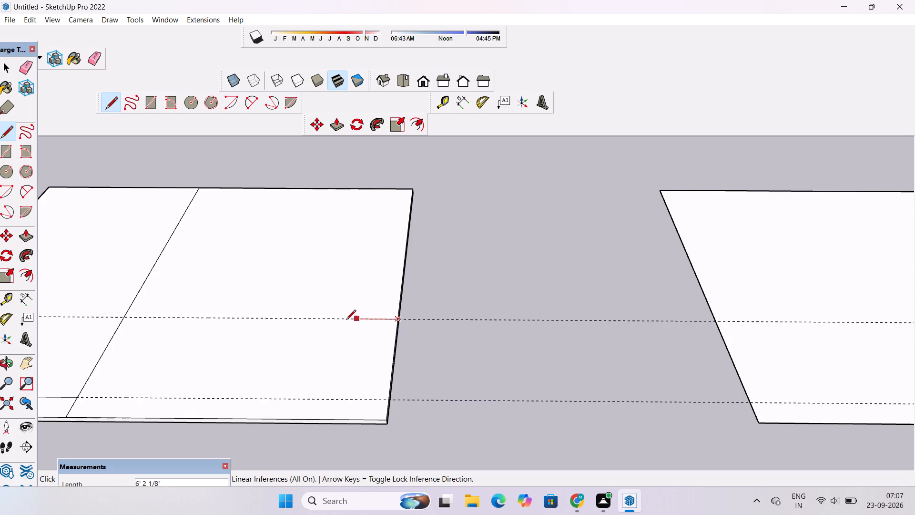
{"action": "scroll", "coordinate": [346, 320], "scroll_direction": "down", "scroll_amount": 8}
{"action": "scroll", "coordinate": [180, 308], "scroll_direction": "up", "scroll_amount": 7}
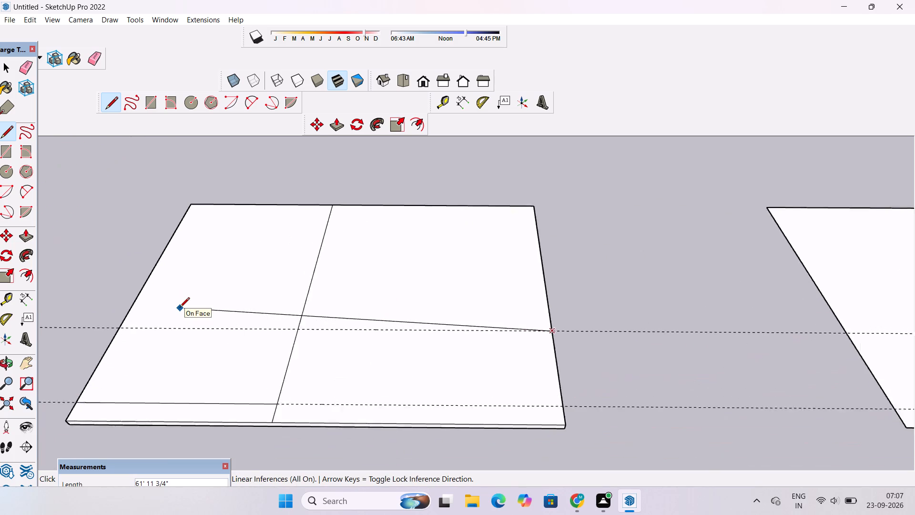
{"action": "scroll", "coordinate": [180, 308], "scroll_direction": "up", "scroll_amount": 2}
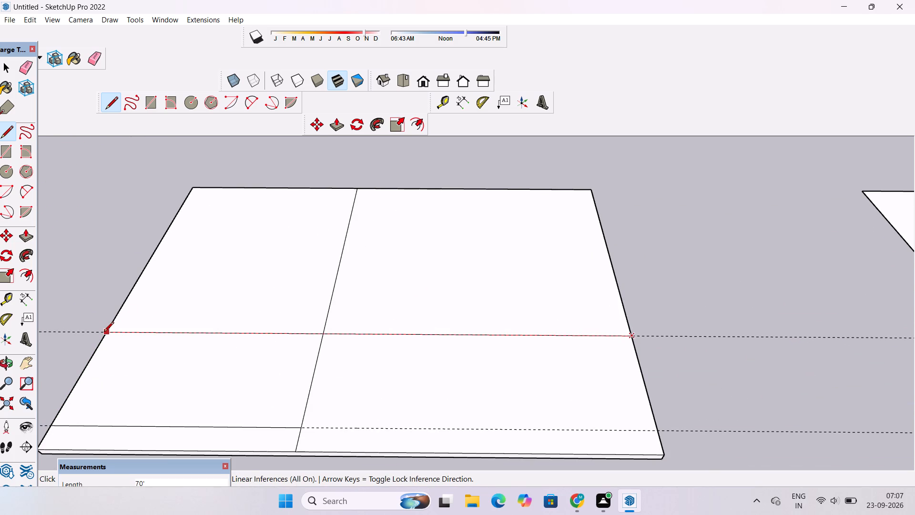
{"action": "left_click", "coordinate": [105, 334]}
{"action": "scroll", "coordinate": [106, 334], "scroll_direction": "down", "scroll_amount": 5}
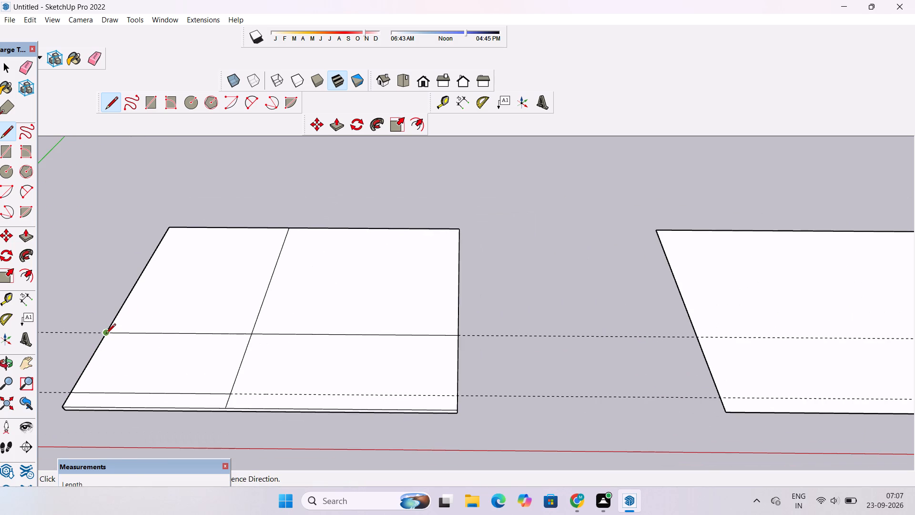
{"action": "scroll", "coordinate": [106, 331], "scroll_direction": "up", "scroll_amount": 1}
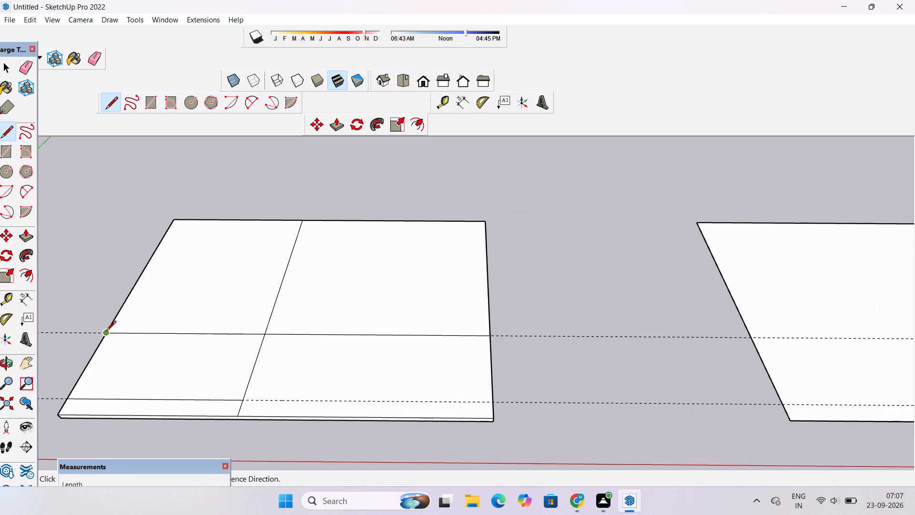
{"action": "key", "text": "space"}
Erase the two parallel guides that cross the slab and the copied face.
{"action": "scroll", "coordinate": [148, 323], "scroll_direction": "down", "scroll_amount": 4}
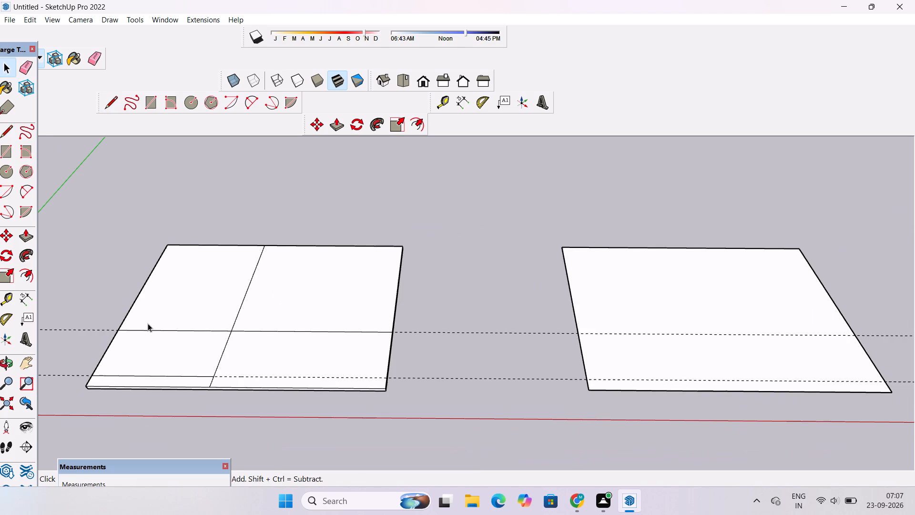
{"action": "key", "text": "e"}
{"action": "scroll", "coordinate": [148, 323], "scroll_direction": "up", "scroll_amount": 1}
{"action": "left_click_drag", "start_coordinate": [430, 325], "coordinate": [436, 335]}
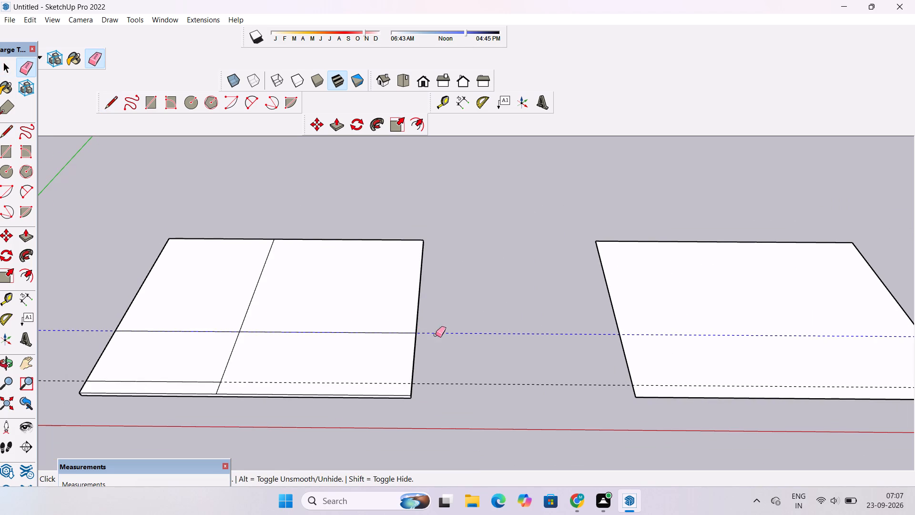
{"action": "left_click_drag", "start_coordinate": [436, 335], "coordinate": [440, 348]}
{"action": "left_click_drag", "start_coordinate": [440, 348], "coordinate": [448, 389]}
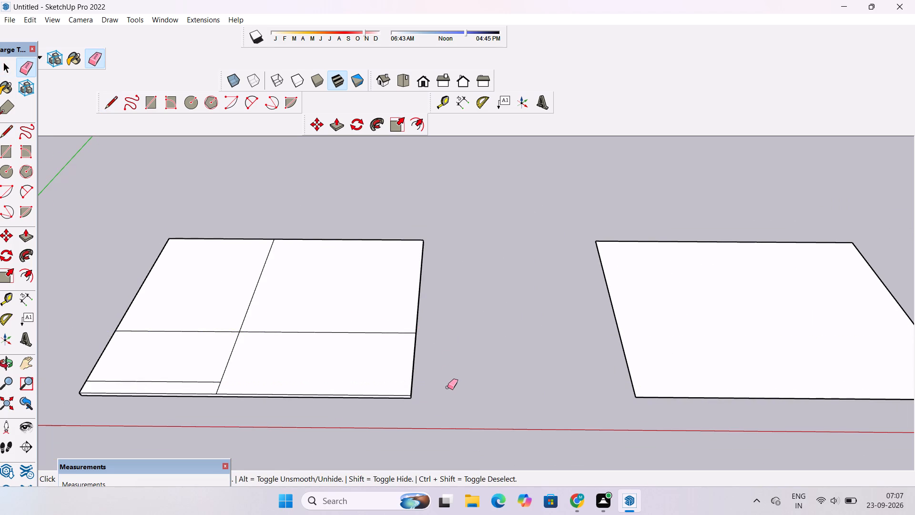
Extend the 29' line with a 41' line from the dividing line to the slab's short edge farthest from the origin.
{"action": "key", "text": "o"}
{"action": "scroll", "coordinate": [447, 386], "scroll_direction": "down", "scroll_amount": 6}
{"action": "left_click_drag", "start_coordinate": [364, 381], "coordinate": [403, 402], "text": "shift"}
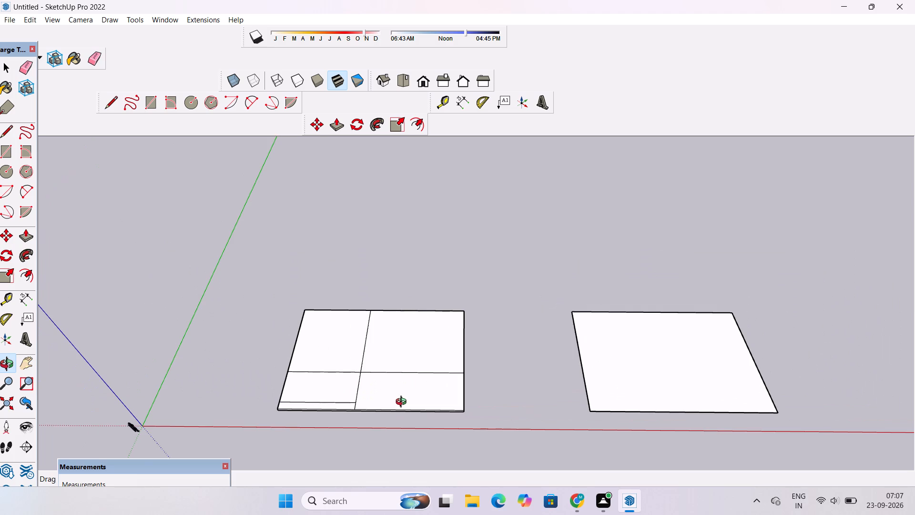
{"action": "scroll", "coordinate": [403, 403], "scroll_direction": "up", "scroll_amount": 3}
{"action": "left_click_drag", "start_coordinate": [397, 409], "coordinate": [392, 366], "text": "shift"}
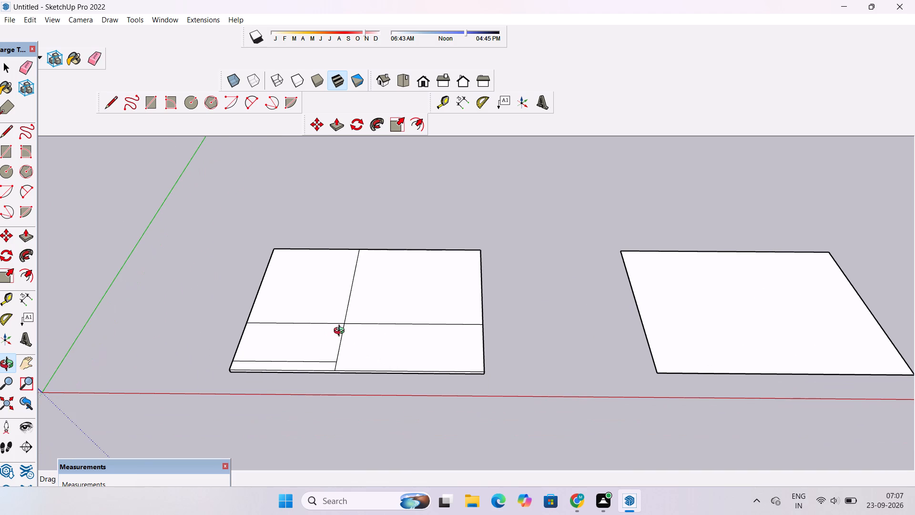
{"action": "scroll", "coordinate": [422, 334], "scroll_direction": "up", "scroll_amount": 4}
{"action": "scroll", "coordinate": [422, 334], "scroll_direction": "down", "scroll_amount": 1}
{"action": "left_click", "coordinate": [422, 334]}
{"action": "left_click_drag", "start_coordinate": [422, 374], "coordinate": [412, 382]}
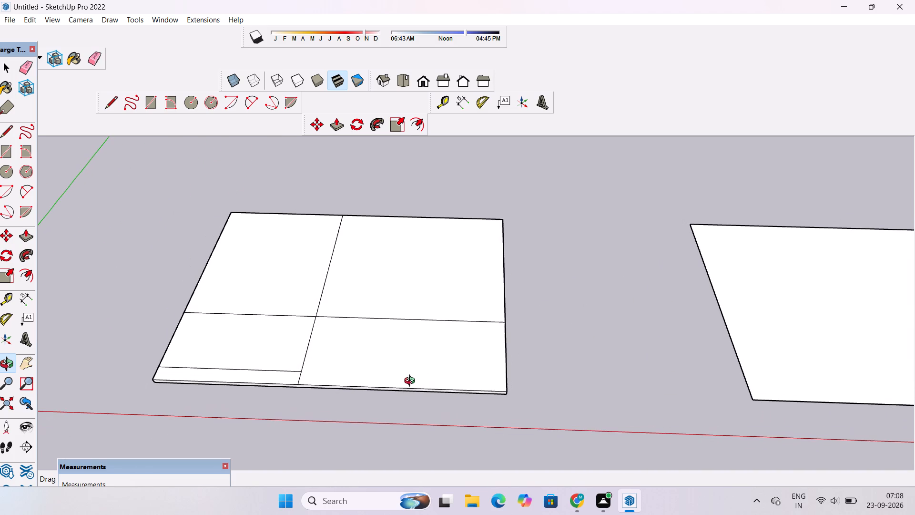
{"action": "left_click_drag", "start_coordinate": [412, 382], "coordinate": [415, 390]}
{"action": "key", "text": "l"}
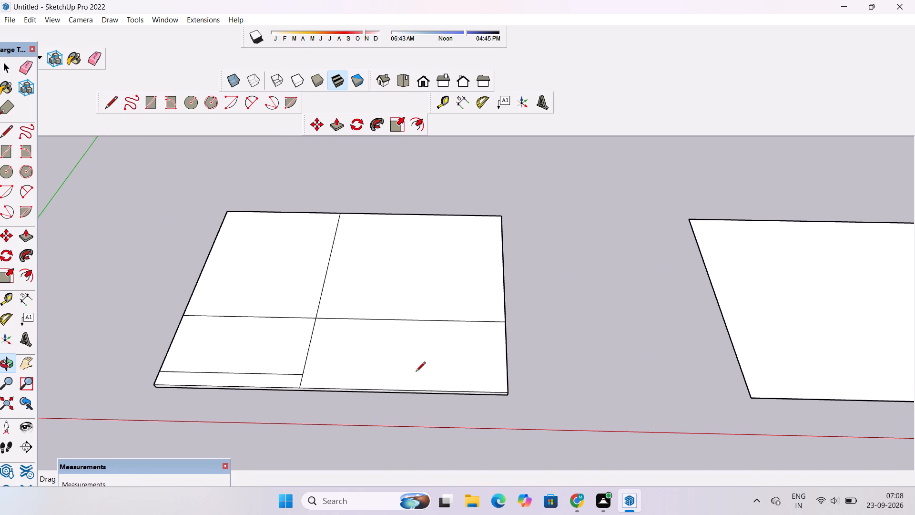
{"action": "left_click", "coordinate": [303, 377]}
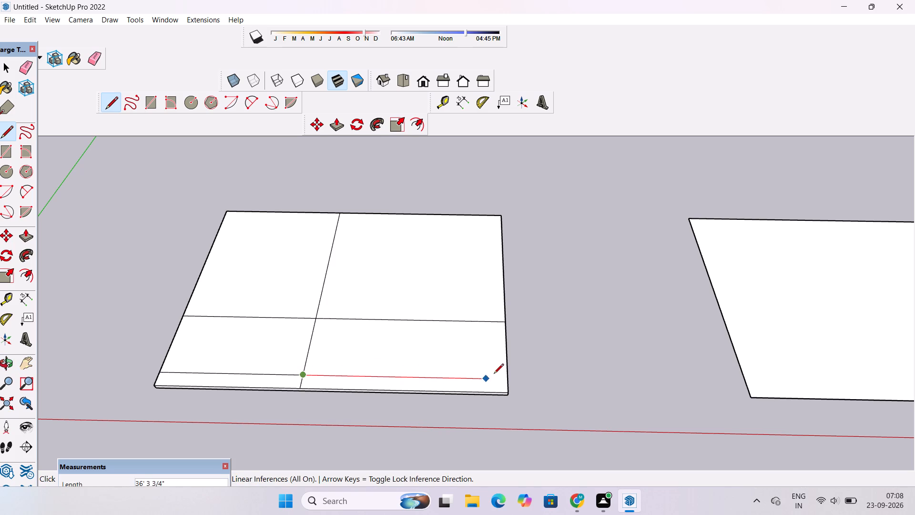
{"action": "left_click", "coordinate": [505, 380]}
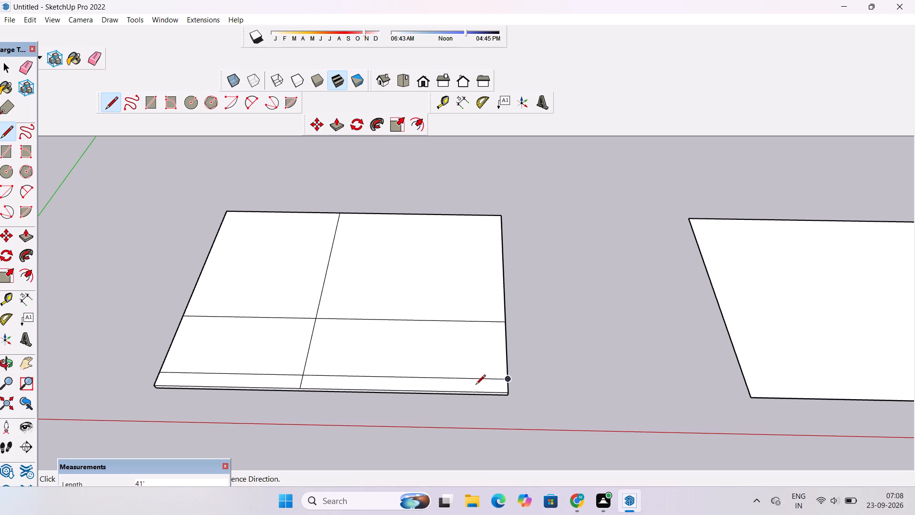
{"action": "key", "text": "space"}
Examine the slab's subdivided top face and the copied face from different angles and distances.
{"action": "scroll", "coordinate": [475, 384], "scroll_direction": "down", "scroll_amount": 2}
{"action": "key", "text": "o"}
{"action": "left_click_drag", "start_coordinate": [435, 377], "coordinate": [511, 429], "text": "shift"}
{"action": "left_click_drag", "start_coordinate": [509, 427], "coordinate": [478, 386], "text": "shift"}
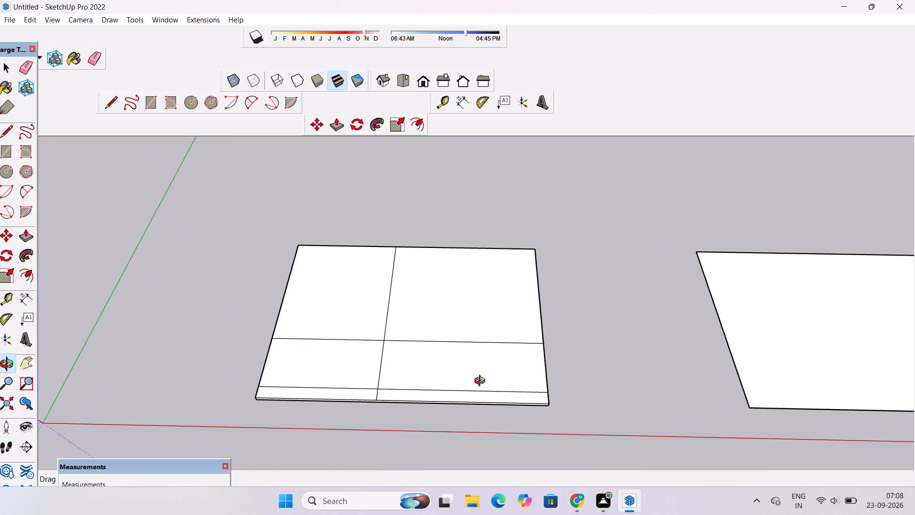
{"action": "scroll", "coordinate": [482, 382], "scroll_direction": "down", "scroll_amount": 5}
{"action": "scroll", "coordinate": [482, 382], "scroll_direction": "up", "scroll_amount": 4}
{"action": "left_click_drag", "start_coordinate": [258, 409], "coordinate": [446, 383]}
{"action": "left_click_drag", "start_coordinate": [607, 387], "coordinate": [495, 392]}
{"action": "scroll", "coordinate": [492, 391], "scroll_direction": "down", "scroll_amount": 4}
{"action": "left_click_drag", "start_coordinate": [535, 384], "coordinate": [472, 388]}
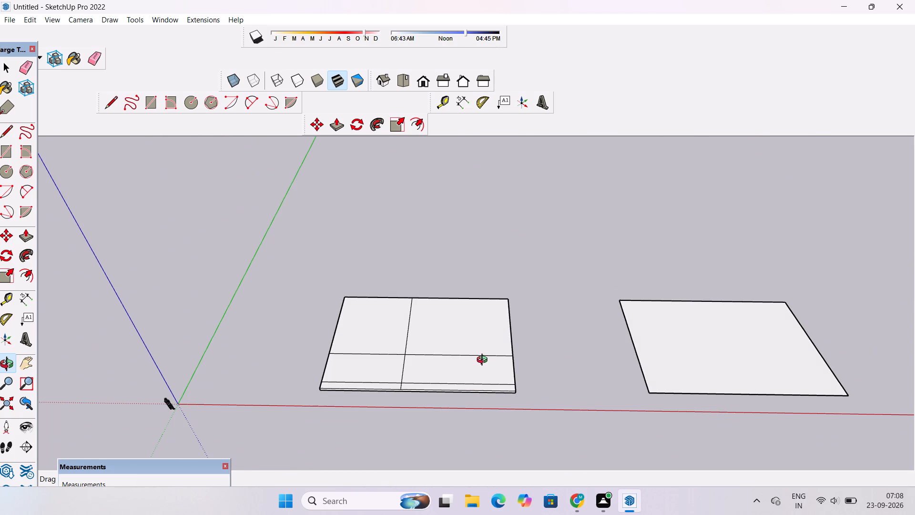
{"action": "scroll", "coordinate": [479, 360], "scroll_direction": "down", "scroll_amount": 2}
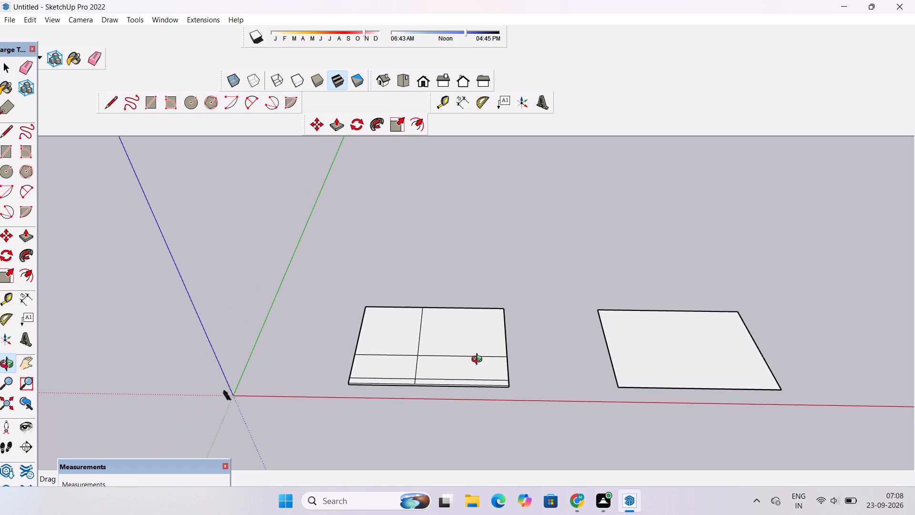
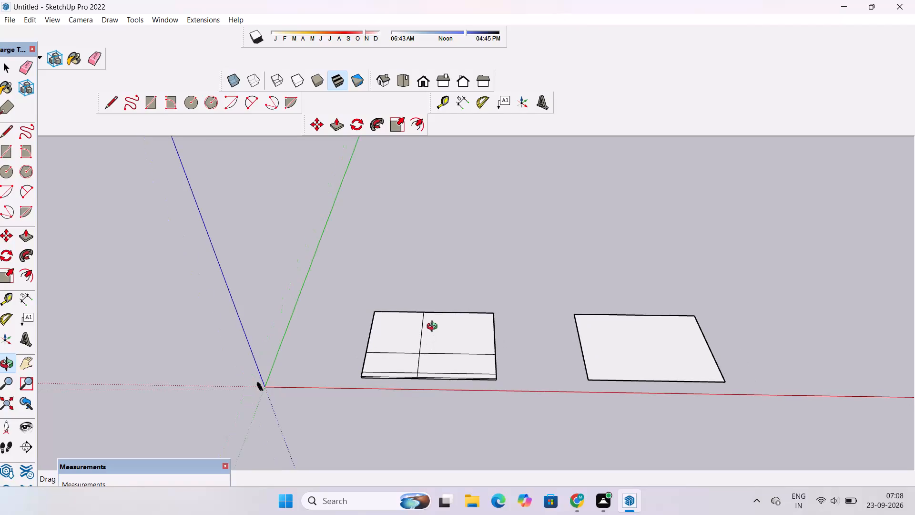
Examine the slab's subdivided top face and the copied face from several sides and distances.
{"action": "scroll", "coordinate": [434, 335], "scroll_direction": "up", "scroll_amount": 2}
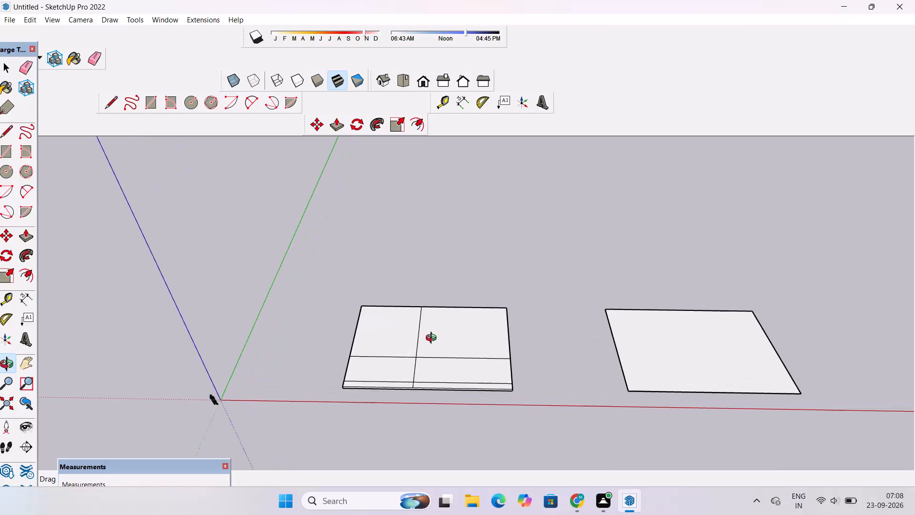
{"action": "scroll", "coordinate": [433, 339], "scroll_direction": "up", "scroll_amount": 2}
{"action": "scroll", "coordinate": [433, 339], "scroll_direction": "down", "scroll_amount": 4}
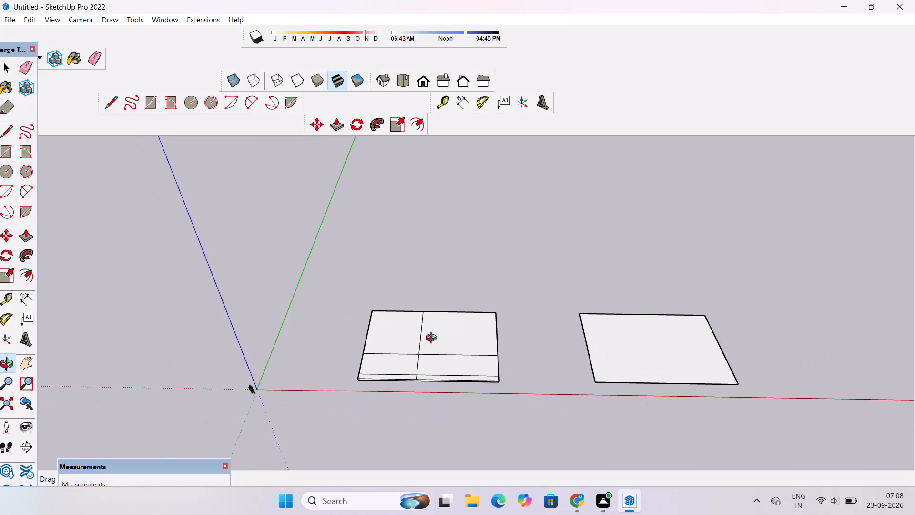
{"action": "scroll", "coordinate": [433, 340], "scroll_direction": "up", "scroll_amount": 3}
{"action": "scroll", "coordinate": [433, 338], "scroll_direction": "down", "scroll_amount": 3}
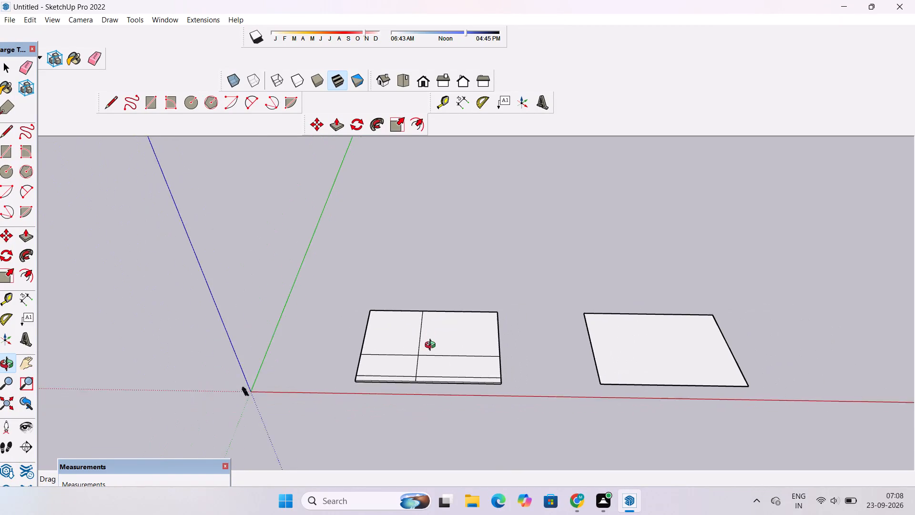
{"action": "scroll", "coordinate": [432, 346], "scroll_direction": "down", "scroll_amount": 1}
{"action": "scroll", "coordinate": [432, 346], "scroll_direction": "up", "scroll_amount": 7}
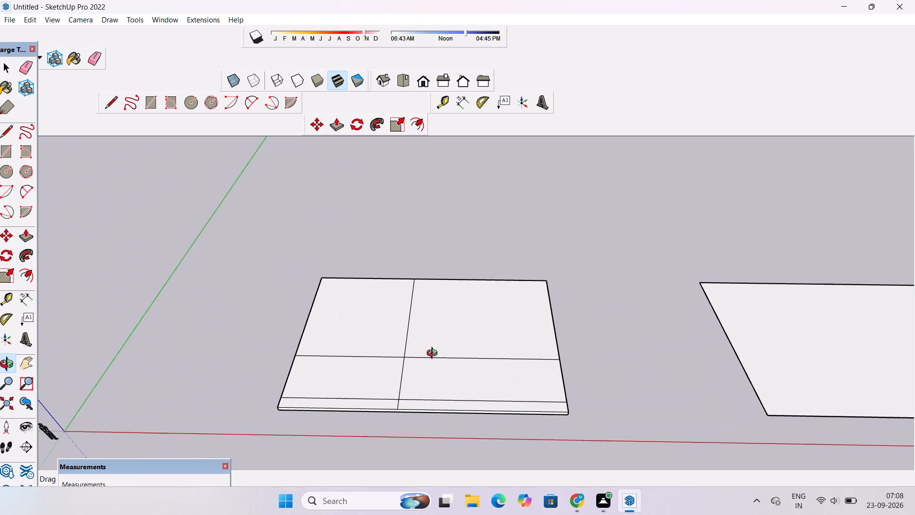
{"action": "scroll", "coordinate": [438, 372], "scroll_direction": "down", "scroll_amount": 6}
{"action": "key", "text": "o"}
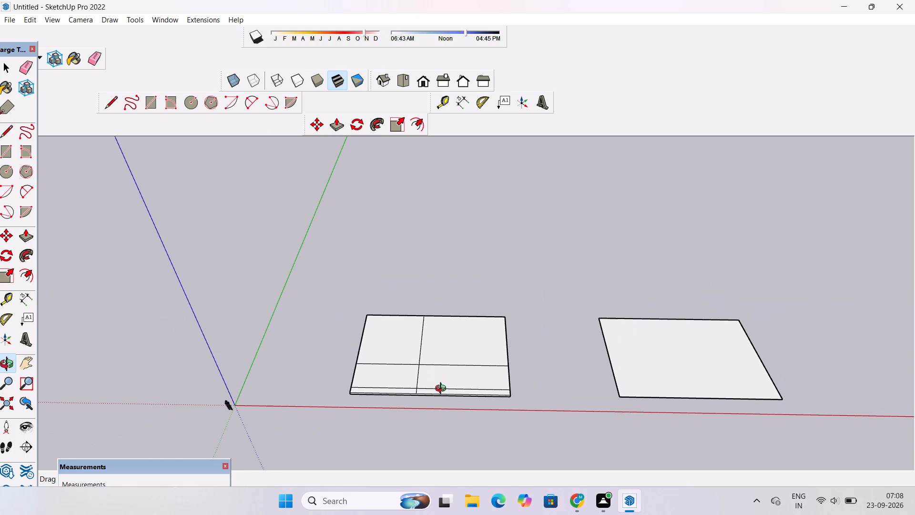
{"action": "left_click_drag", "start_coordinate": [443, 390], "coordinate": [457, 295], "text": "shift"}
{"action": "scroll", "coordinate": [464, 292], "scroll_direction": "up", "scroll_amount": 5}
{"action": "left_click_drag", "start_coordinate": [478, 293], "coordinate": [436, 309], "text": "shift"}
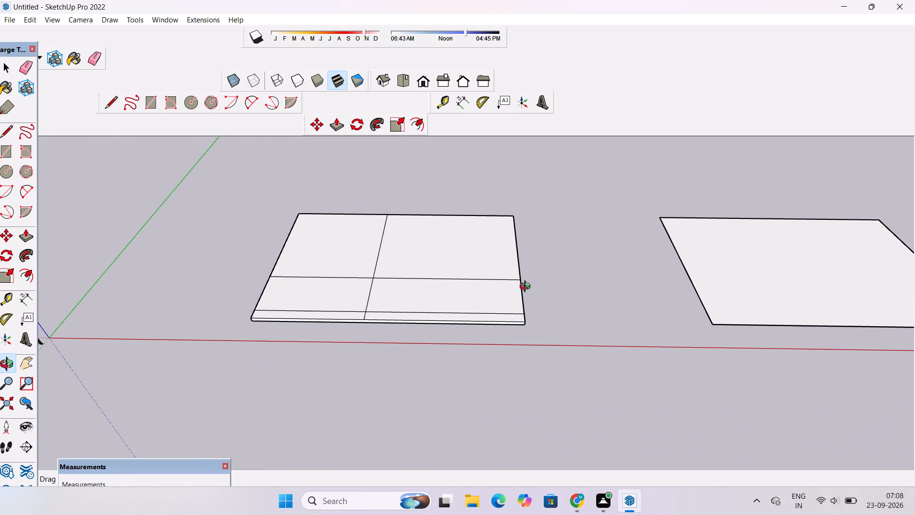
{"action": "left_click_drag", "start_coordinate": [529, 288], "coordinate": [851, 278]}
{"action": "left_click_drag", "start_coordinate": [421, 386], "coordinate": [409, 307]}
{"action": "left_click_drag", "start_coordinate": [550, 336], "coordinate": [433, 368]}
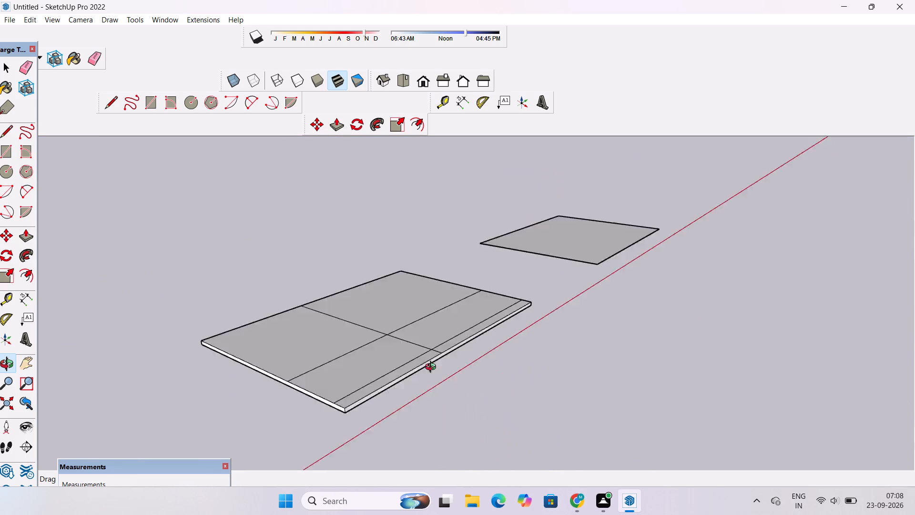
{"action": "left_click_drag", "start_coordinate": [433, 368], "coordinate": [352, 389]}
{"action": "left_click_drag", "start_coordinate": [517, 342], "coordinate": [342, 355]}
{"action": "left_click_drag", "start_coordinate": [571, 363], "coordinate": [444, 360]}
{"action": "left_click_drag", "start_coordinate": [425, 357], "coordinate": [677, 355]}
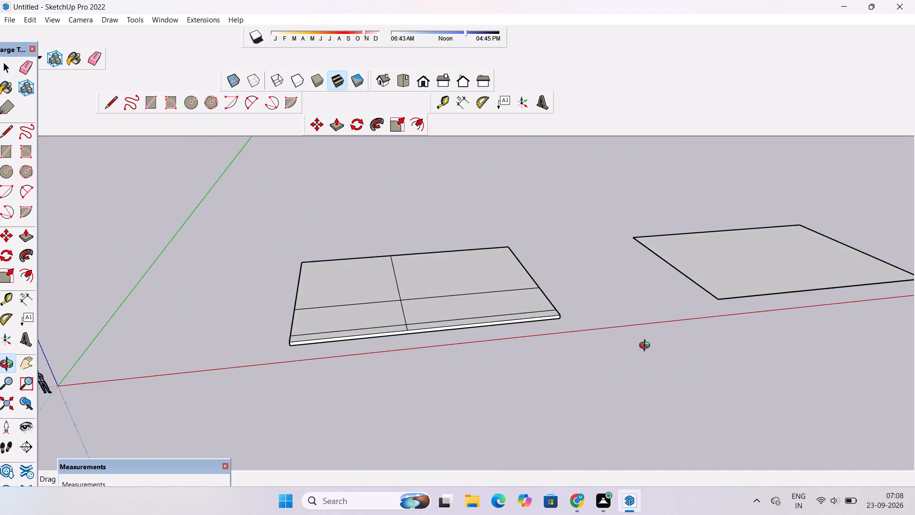
{"action": "scroll", "coordinate": [644, 345], "scroll_direction": "down", "scroll_amount": 6}
{"action": "left_click_drag", "start_coordinate": [613, 343], "coordinate": [513, 514]}
{"action": "scroll", "coordinate": [530, 396], "scroll_direction": "up", "scroll_amount": 4}
{"action": "left_click_drag", "start_coordinate": [483, 425], "coordinate": [637, 401]}
{"action": "left_click_drag", "start_coordinate": [640, 398], "coordinate": [602, 410]}
{"action": "left_click_drag", "start_coordinate": [593, 403], "coordinate": [551, 438], "text": "shift"}
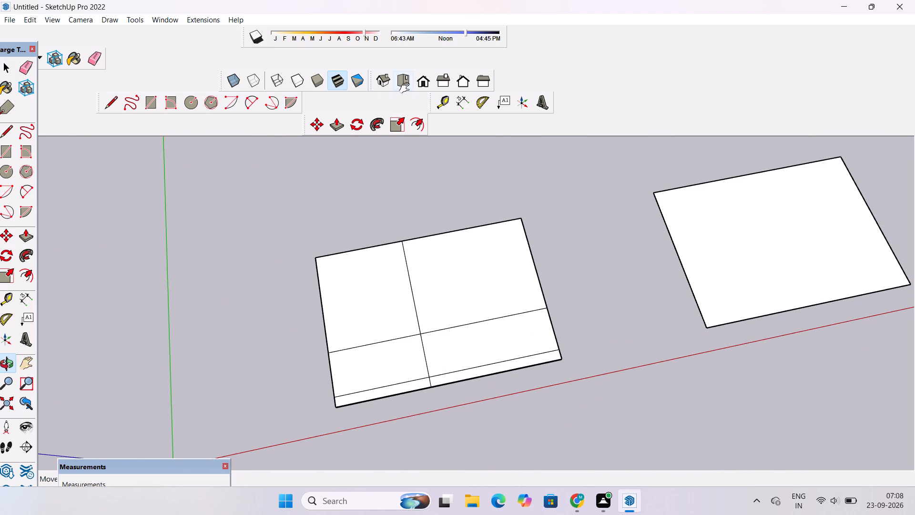
View the slab and copied face from the top, and examine the subdivided areas from above and at oblique angles.
{"action": "left_click", "coordinate": [407, 88]}
{"action": "scroll", "coordinate": [376, 271], "scroll_direction": "down", "scroll_amount": 4}
{"action": "left_click_drag", "start_coordinate": [275, 317], "coordinate": [578, 222], "text": "shift"}
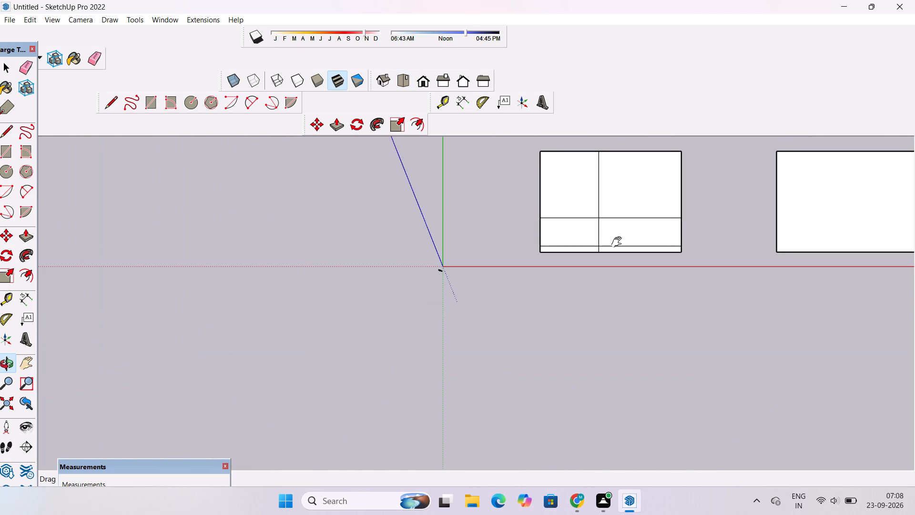
{"action": "left_click_drag", "start_coordinate": [619, 242], "coordinate": [482, 287], "text": "shift"}
{"action": "left_click_drag", "start_coordinate": [500, 337], "coordinate": [503, 259]}
{"action": "scroll", "coordinate": [503, 273], "scroll_direction": "up", "scroll_amount": 4}
{"action": "left_click_drag", "start_coordinate": [508, 315], "coordinate": [508, 305]}
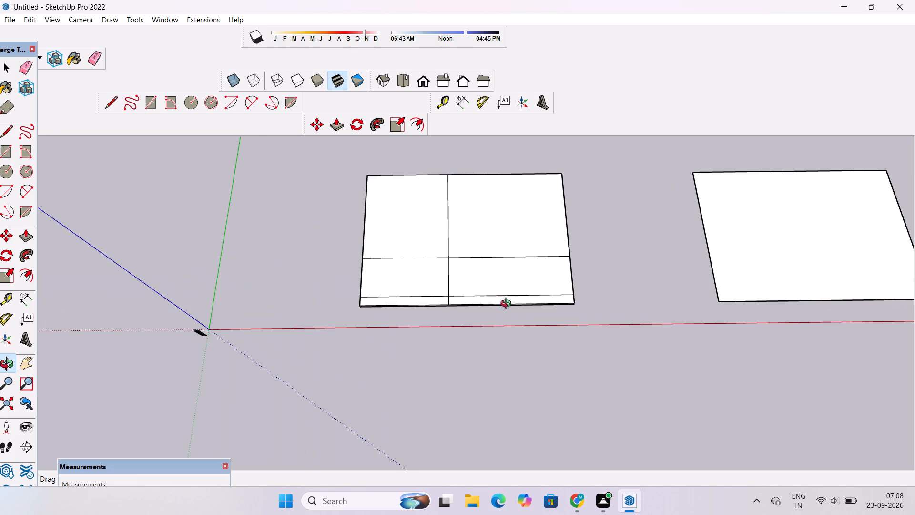
{"action": "left_click_drag", "start_coordinate": [508, 305], "coordinate": [508, 255]}
{"action": "left_click_drag", "start_coordinate": [508, 255], "coordinate": [448, 297], "text": "shift"}
{"action": "left_click_drag", "start_coordinate": [441, 340], "coordinate": [441, 284]}
{"action": "scroll", "coordinate": [440, 315], "scroll_direction": "up", "scroll_amount": 4}
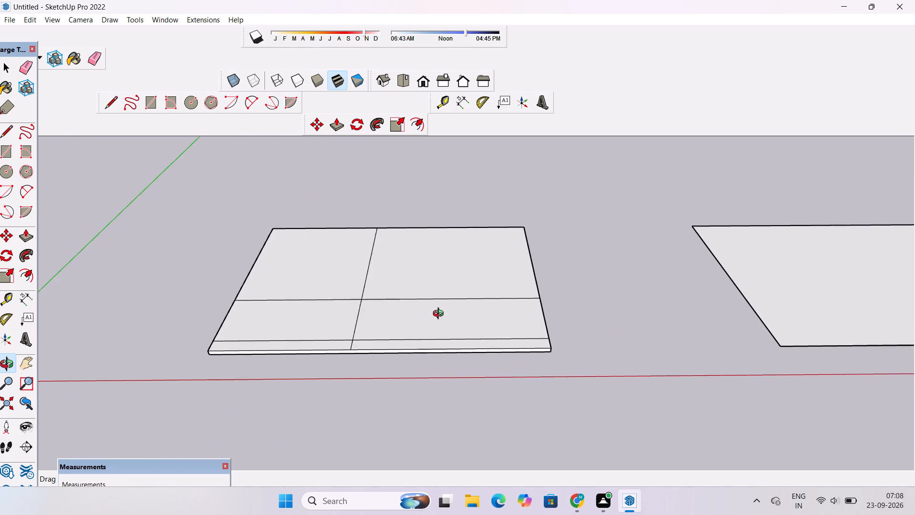
{"action": "scroll", "coordinate": [440, 315], "scroll_direction": "up", "scroll_amount": 1}
{"action": "scroll", "coordinate": [440, 315], "scroll_direction": "down", "scroll_amount": 5}
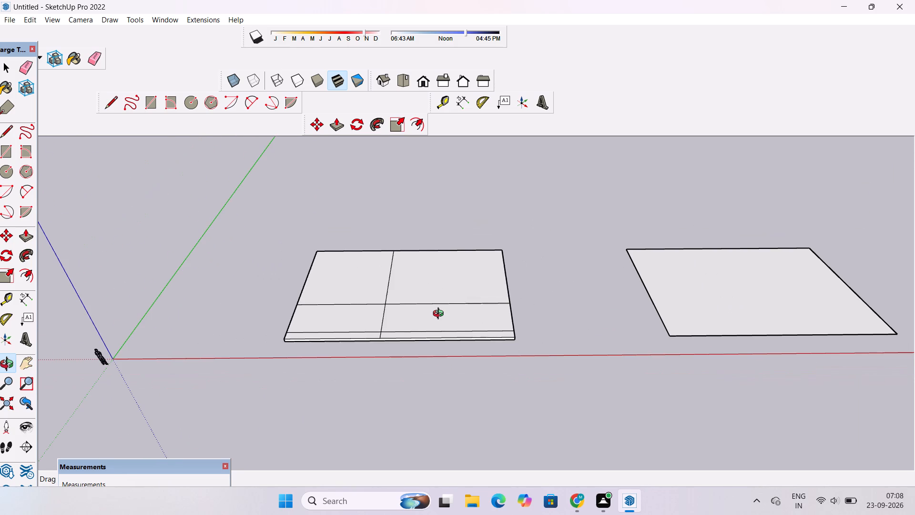
{"action": "scroll", "coordinate": [440, 315], "scroll_direction": "up", "scroll_amount": 4}
{"action": "scroll", "coordinate": [440, 315], "scroll_direction": "down", "scroll_amount": 4}
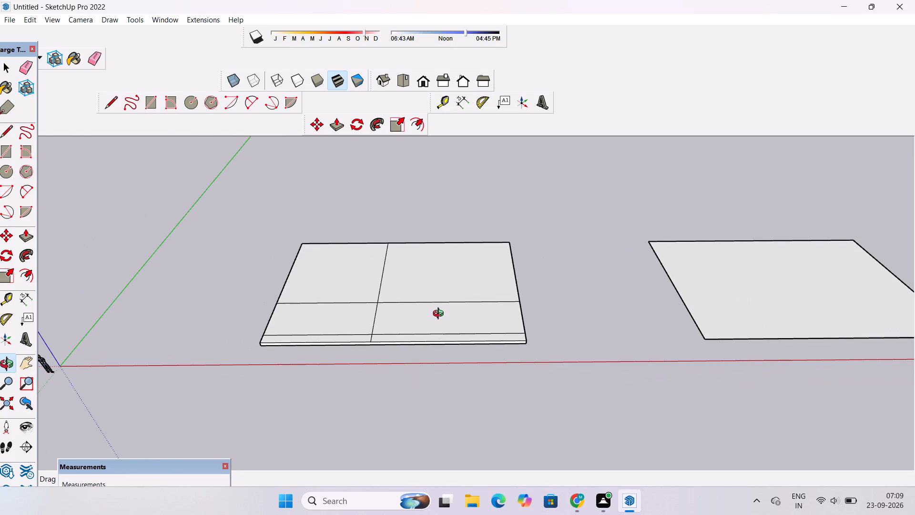
{"action": "scroll", "coordinate": [440, 315], "scroll_direction": "down", "scroll_amount": 3}
{"action": "left_click_drag", "start_coordinate": [440, 315], "coordinate": [442, 330]}
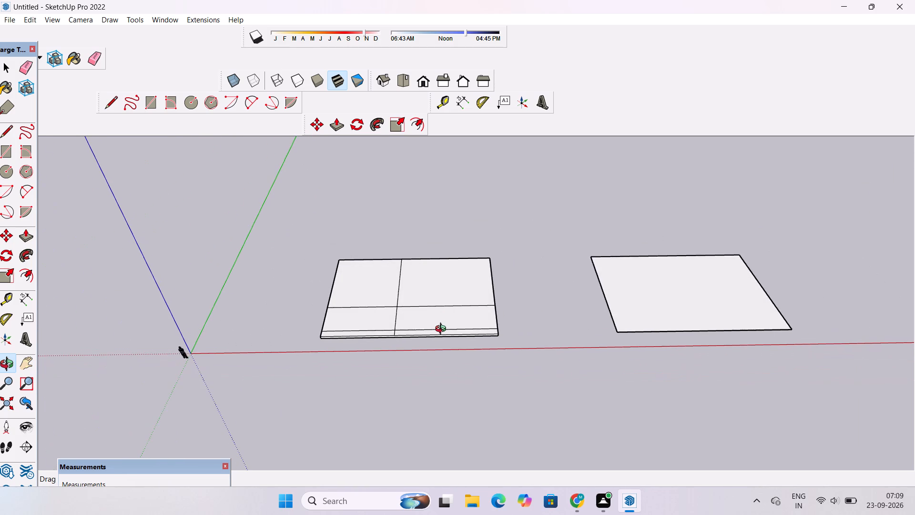
{"action": "scroll", "coordinate": [443, 330], "scroll_direction": "up", "scroll_amount": 2}
{"action": "left_click_drag", "start_coordinate": [443, 330], "coordinate": [464, 337], "text": "shift"}
{"action": "left_click_drag", "start_coordinate": [443, 318], "coordinate": [443, 322]}
{"action": "left_click_drag", "start_coordinate": [443, 322], "coordinate": [454, 324], "text": "shift"}
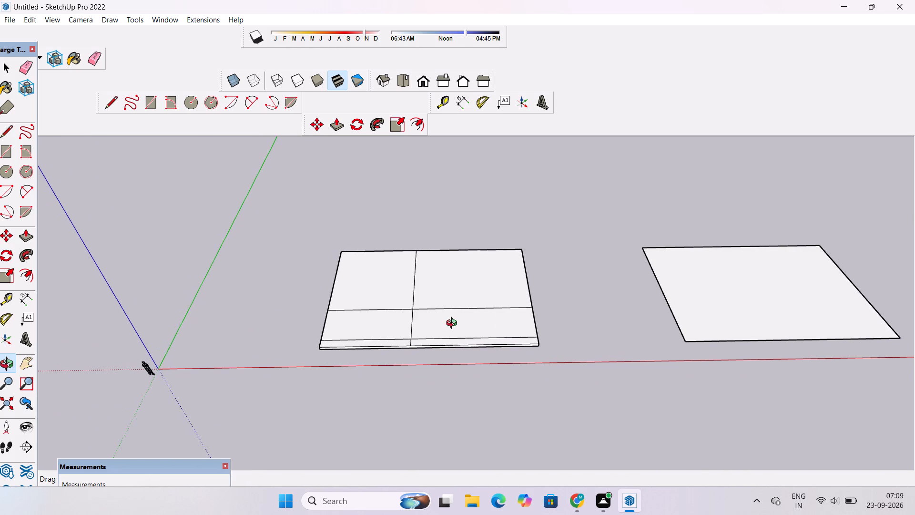
{"action": "scroll", "coordinate": [453, 308], "scroll_direction": "down", "scroll_amount": 1}
{"action": "left_click_drag", "start_coordinate": [453, 308], "coordinate": [445, 323]}
{"action": "left_click_drag", "start_coordinate": [441, 321], "coordinate": [451, 336], "text": "shift"}
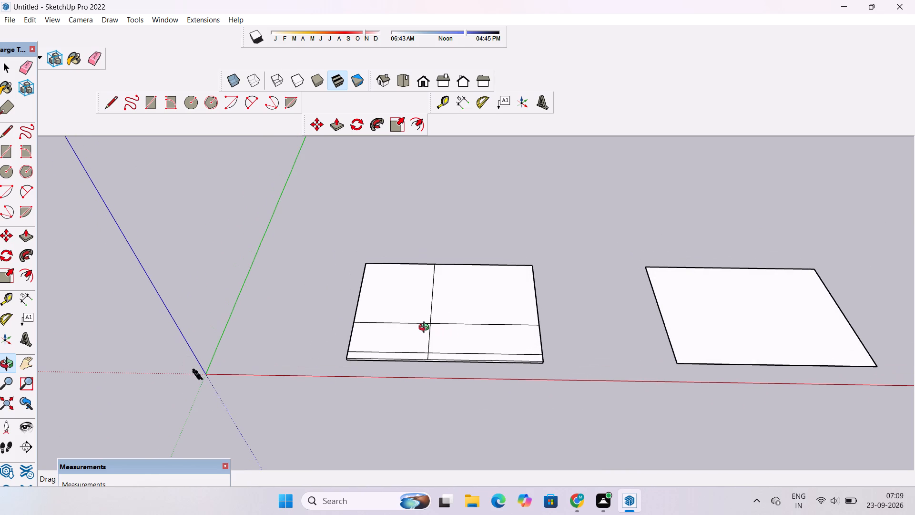
{"action": "scroll", "coordinate": [426, 329], "scroll_direction": "up", "scroll_amount": 1}
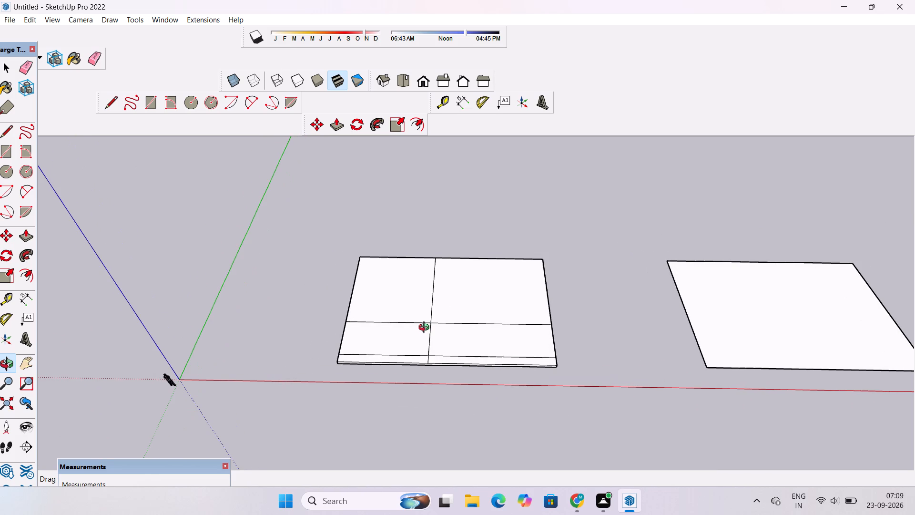
{"action": "scroll", "coordinate": [426, 329], "scroll_direction": "down", "scroll_amount": 3}
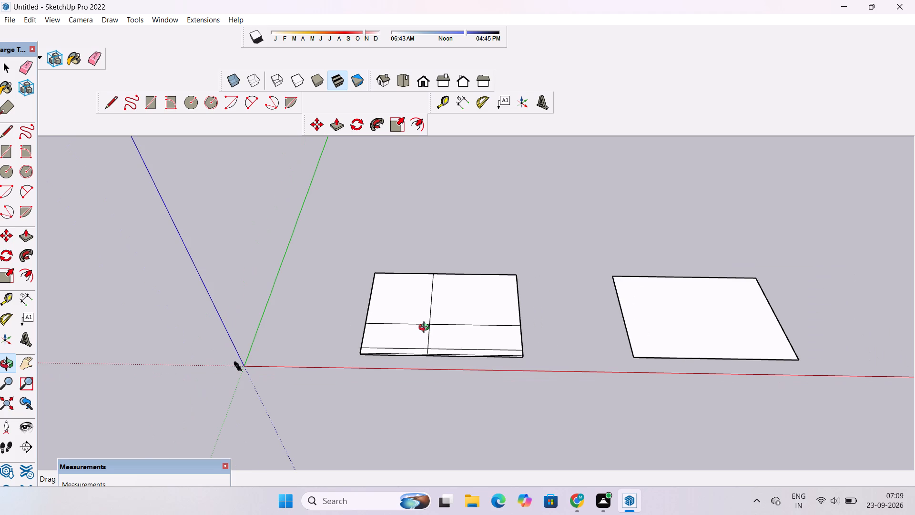
{"action": "scroll", "coordinate": [426, 329], "scroll_direction": "up", "scroll_amount": 2}
{"action": "scroll", "coordinate": [426, 329], "scroll_direction": "down", "scroll_amount": 2}
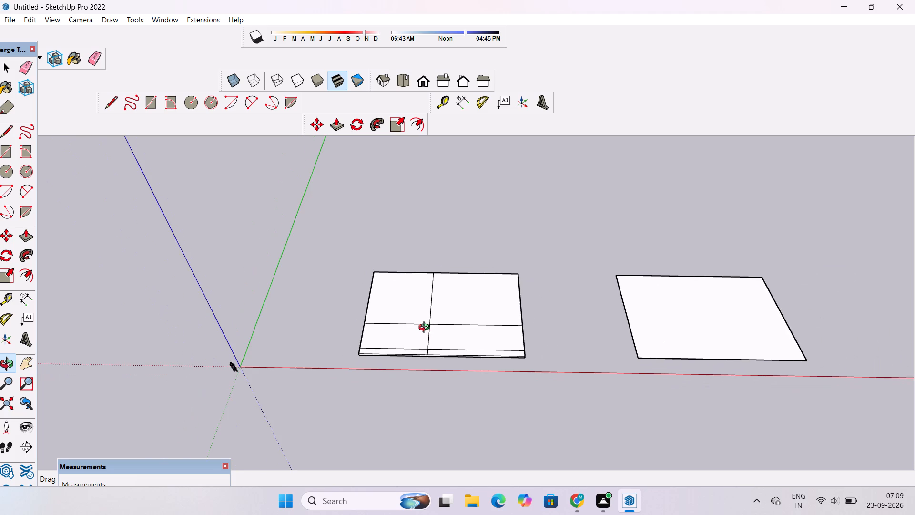
{"action": "scroll", "coordinate": [426, 329], "scroll_direction": "up", "scroll_amount": 1}
{"action": "left_click_drag", "start_coordinate": [432, 324], "coordinate": [426, 330], "text": "shift"}
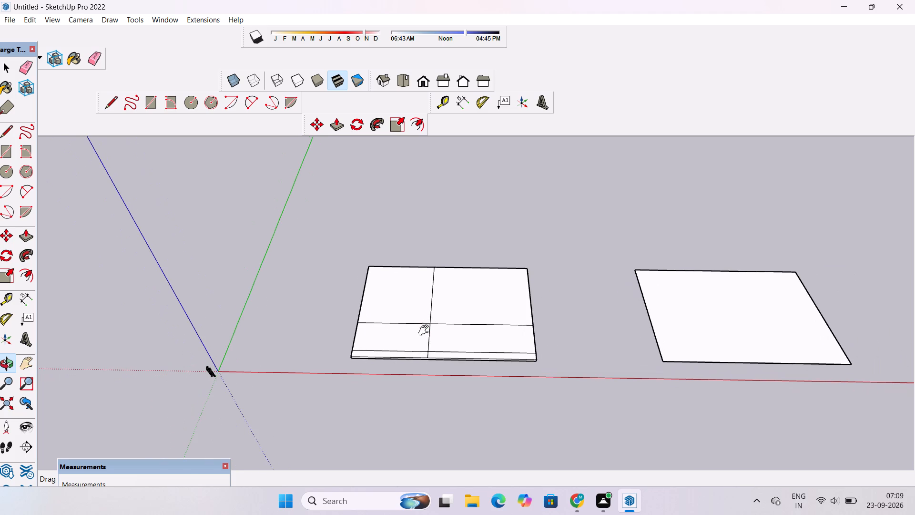
{"action": "left_click_drag", "start_coordinate": [426, 330], "coordinate": [422, 335], "text": "shift"}
{"action": "left_click_drag", "start_coordinate": [420, 349], "coordinate": [435, 372], "text": "shift"}
{"action": "left_click_drag", "start_coordinate": [435, 372], "coordinate": [424, 369], "text": "shift"}
Push/Pull the slab's large area on the 41' side, farthest from the red axis, up by 30'.
{"action": "key", "text": "space"}
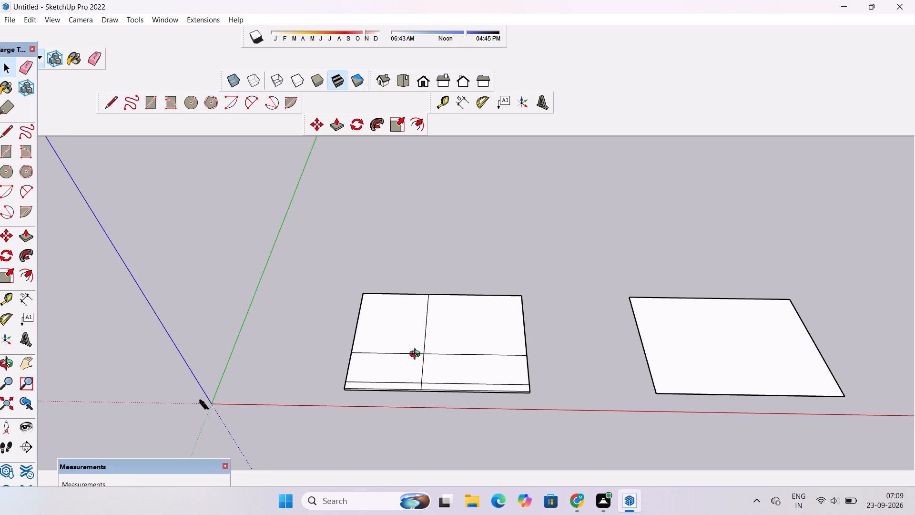
{"action": "key", "text": "p"}
{"action": "left_click", "coordinate": [459, 344]}
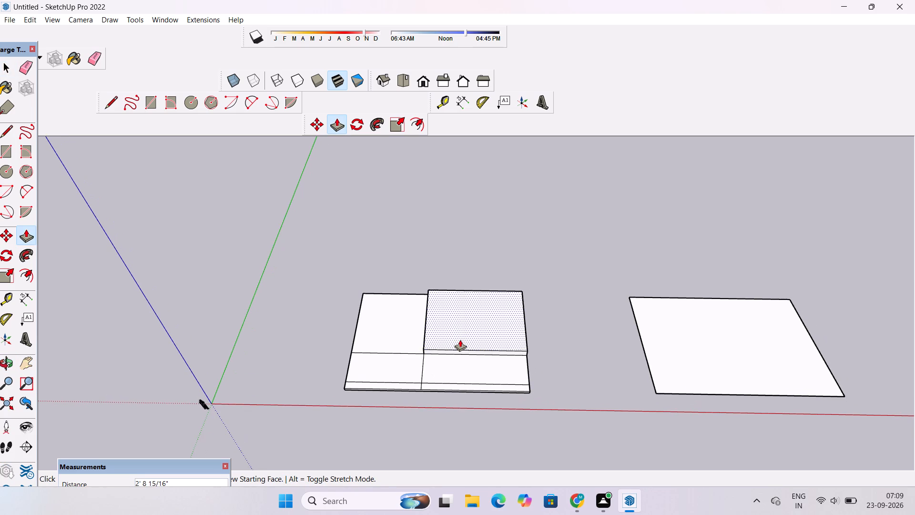
{"action": "scroll", "coordinate": [460, 336], "scroll_direction": "down", "scroll_amount": 9}
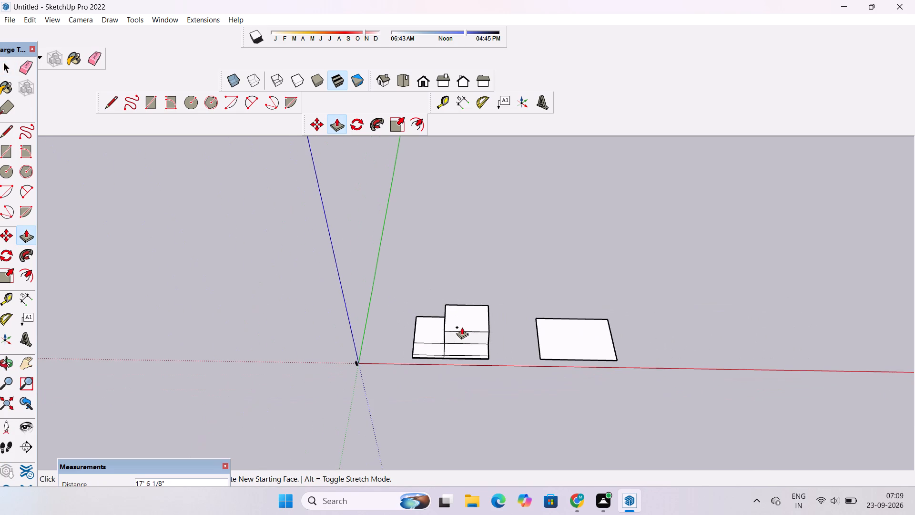
{"action": "scroll", "coordinate": [462, 327], "scroll_direction": "up", "scroll_amount": 6}
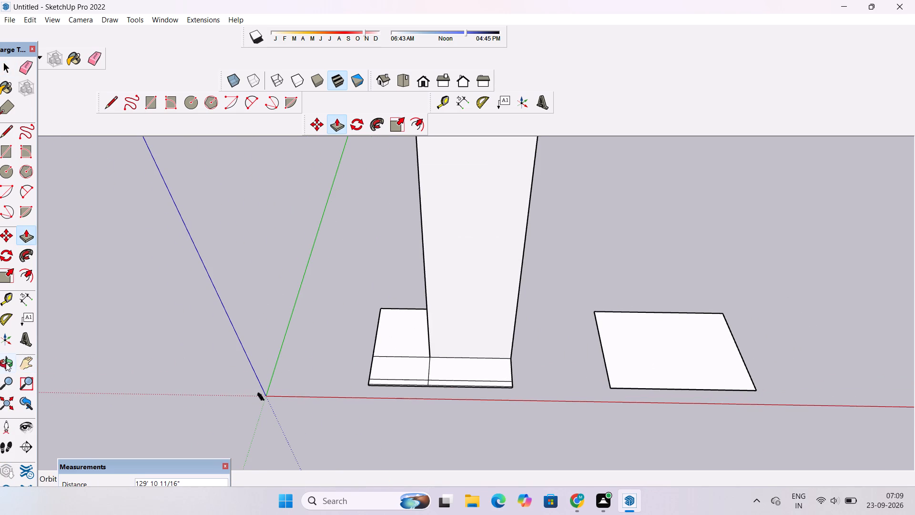
{"action": "left_click", "coordinate": [6, 363]}
{"action": "left_click_drag", "start_coordinate": [388, 409], "coordinate": [404, 360]}
{"action": "scroll", "coordinate": [406, 353], "scroll_direction": "down", "scroll_amount": 7}
{"action": "left_click_drag", "start_coordinate": [416, 377], "coordinate": [422, 357]}
{"action": "left_click_drag", "start_coordinate": [422, 357], "coordinate": [417, 360]}
{"action": "left_click_drag", "start_coordinate": [417, 360], "coordinate": [384, 380], "text": "shift"}
{"action": "scroll", "coordinate": [396, 372], "scroll_direction": "down", "scroll_amount": 4}
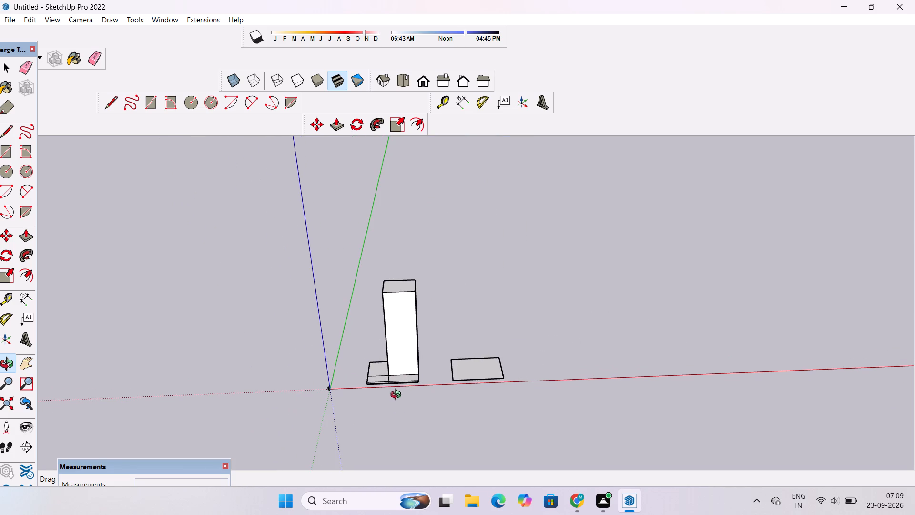
{"action": "scroll", "coordinate": [392, 384], "scroll_direction": "up", "scroll_amount": 15}
{"action": "left_click_drag", "start_coordinate": [392, 403], "coordinate": [392, 368]}
{"action": "left_click_drag", "start_coordinate": [392, 367], "coordinate": [378, 406], "text": "shift"}
{"action": "scroll", "coordinate": [378, 407], "scroll_direction": "down", "scroll_amount": 2}
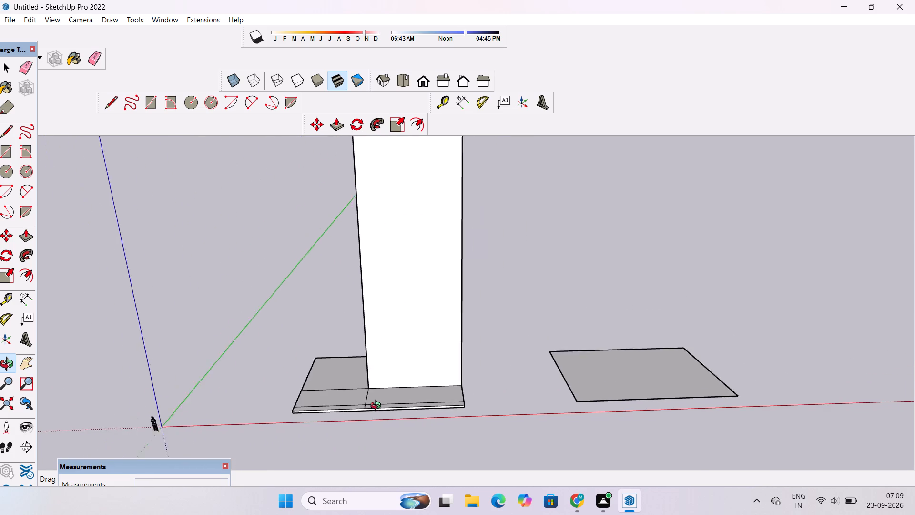
{"action": "scroll", "coordinate": [378, 407], "scroll_direction": "down", "scroll_amount": 2}
{"action": "scroll", "coordinate": [378, 407], "scroll_direction": "up", "scroll_amount": 4}
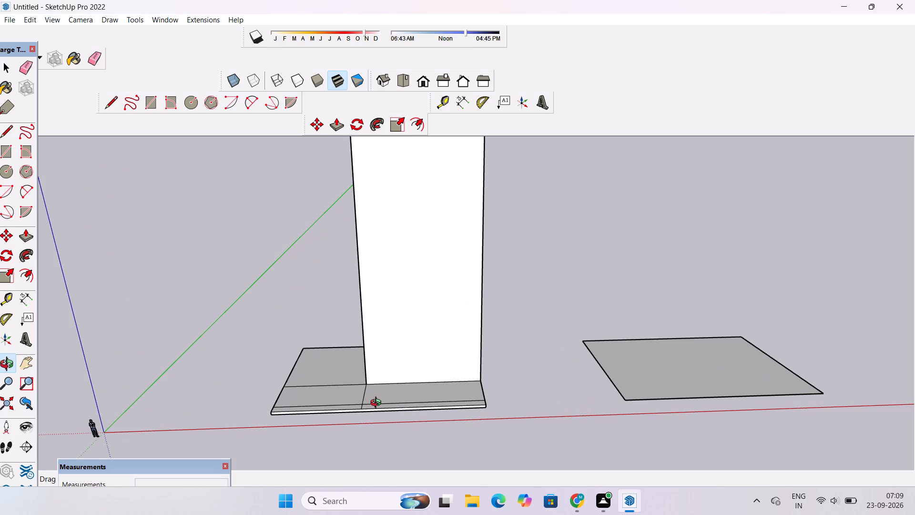
{"action": "key", "text": "p"}
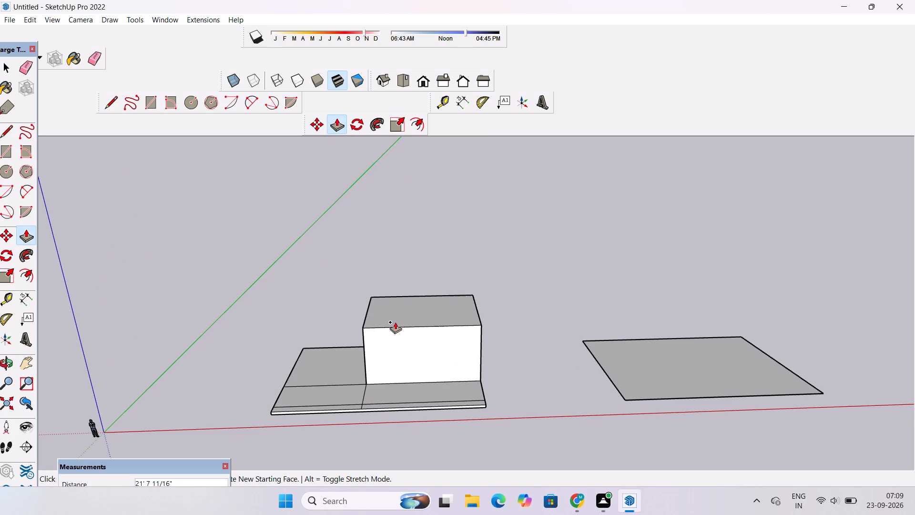
{"action": "scroll", "coordinate": [395, 322], "scroll_direction": "up", "scroll_amount": 2}
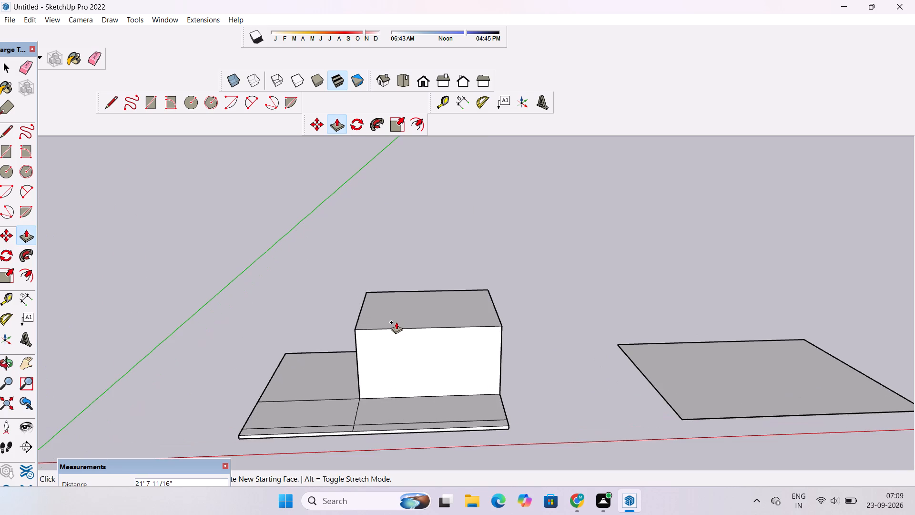
{"action": "scroll", "coordinate": [396, 322], "scroll_direction": "down", "scroll_amount": 2}
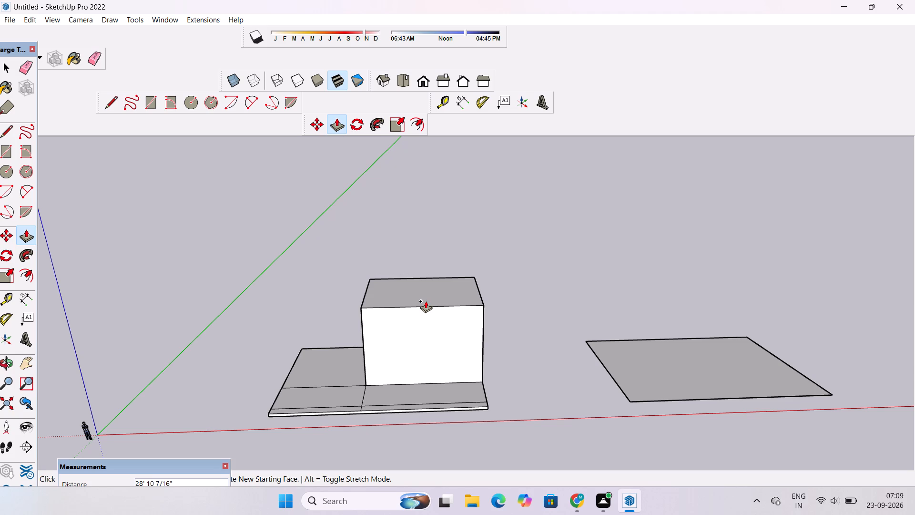
{"action": "type", "text": "30"}
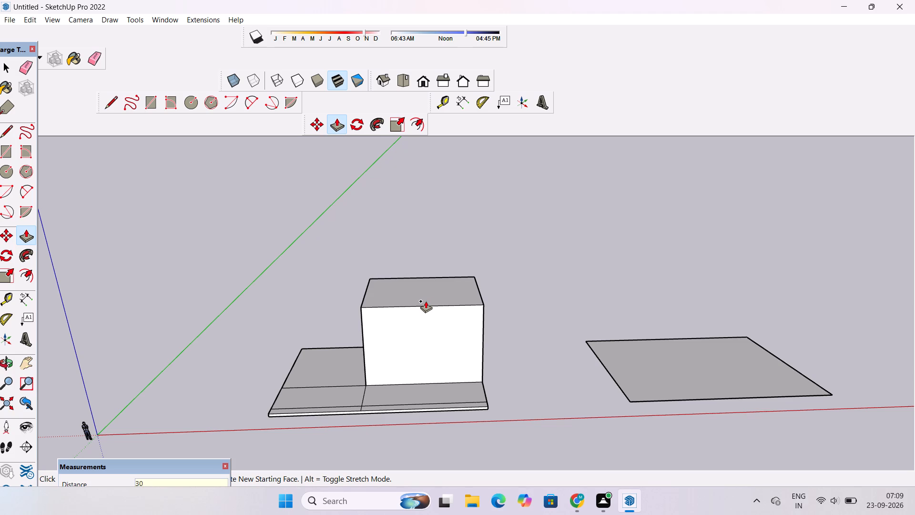
{"action": "key", "text": "apostrophe"}
{"action": "key", "text": "Return"}
Push/Pull the adjoining area on the slab's 29' side up by 30', matching the top of the raised block.
{"action": "scroll", "coordinate": [401, 282], "scroll_direction": "down", "scroll_amount": 6}
{"action": "scroll", "coordinate": [350, 329], "scroll_direction": "up", "scroll_amount": 5}
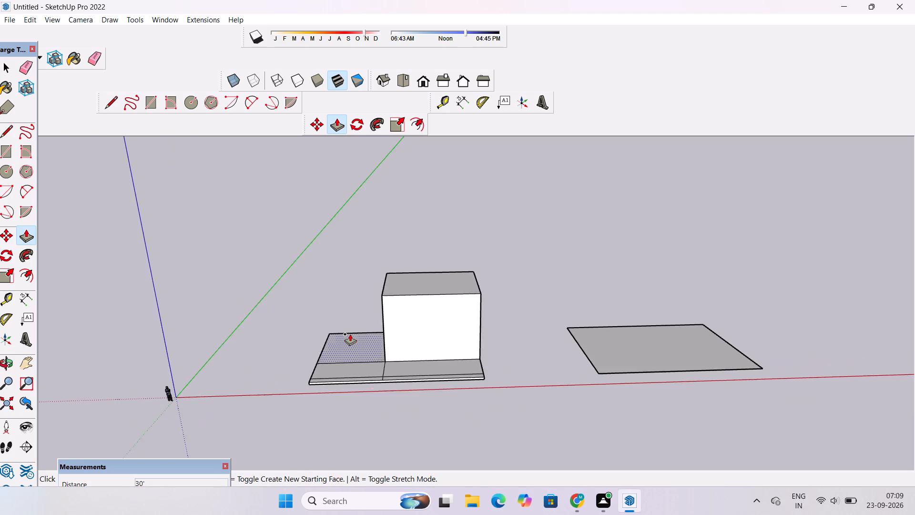
{"action": "scroll", "coordinate": [350, 334], "scroll_direction": "up", "scroll_amount": 3}
{"action": "left_click", "coordinate": [352, 355]}
{"action": "left_click", "coordinate": [418, 264]}
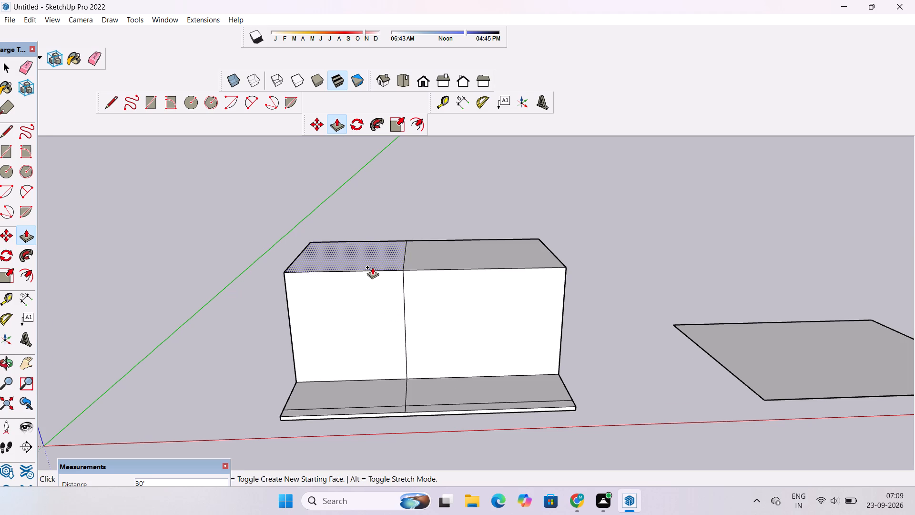
Erase the dividing edges between the two raised volumes on the block's top and on the side facing away from the red axis.
{"action": "scroll", "coordinate": [372, 267], "scroll_direction": "down", "scroll_amount": 2}
{"action": "key", "text": "o"}
{"action": "scroll", "coordinate": [372, 267], "scroll_direction": "down", "scroll_amount": 2}
{"action": "left_click_drag", "start_coordinate": [424, 283], "coordinate": [852, 324]}
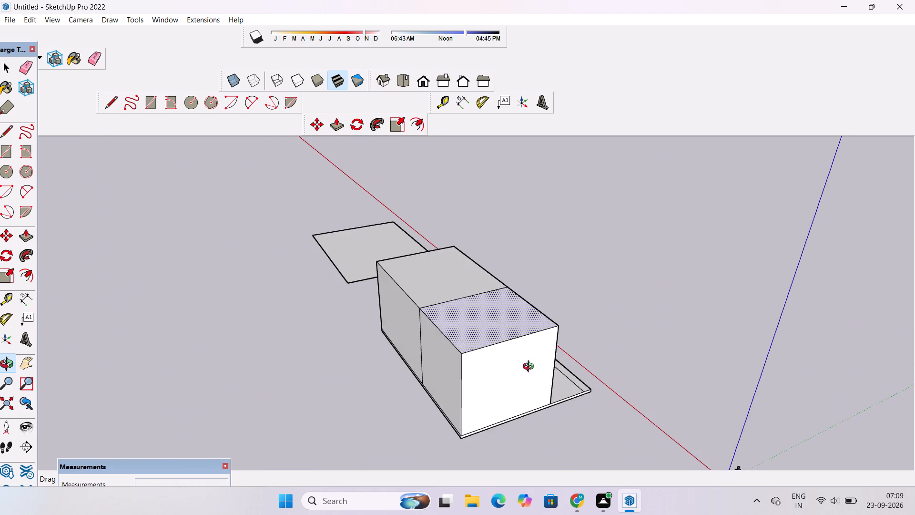
{"action": "left_click_drag", "start_coordinate": [393, 386], "coordinate": [387, 445]}
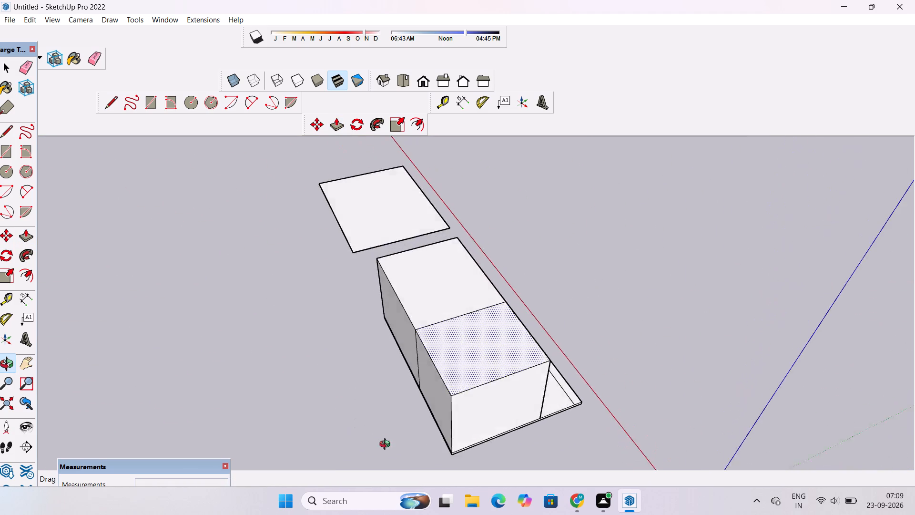
{"action": "left_click_drag", "start_coordinate": [387, 445], "coordinate": [423, 445]}
{"action": "key", "text": "space"}
{"action": "left_click", "coordinate": [358, 406]}
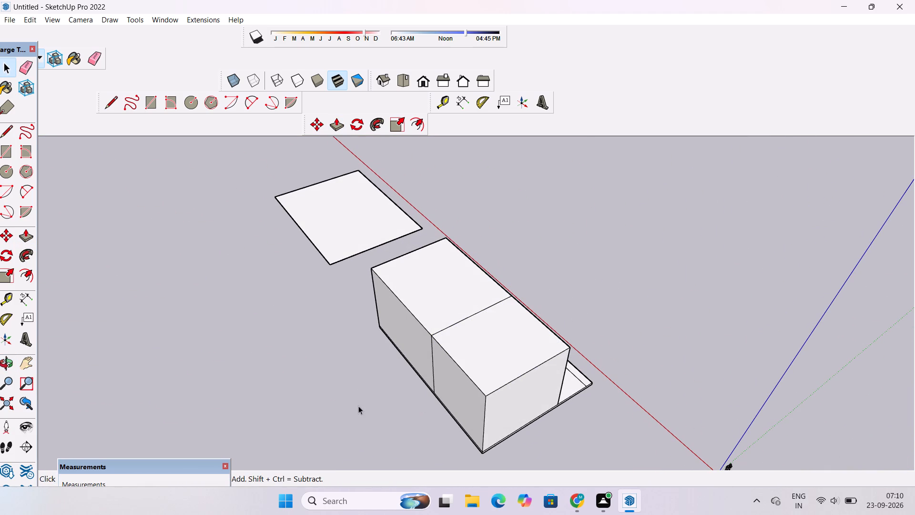
{"action": "key", "text": "e"}
{"action": "left_click_drag", "start_coordinate": [447, 318], "coordinate": [452, 325]}
{"action": "left_click_drag", "start_coordinate": [430, 356], "coordinate": [435, 361]}
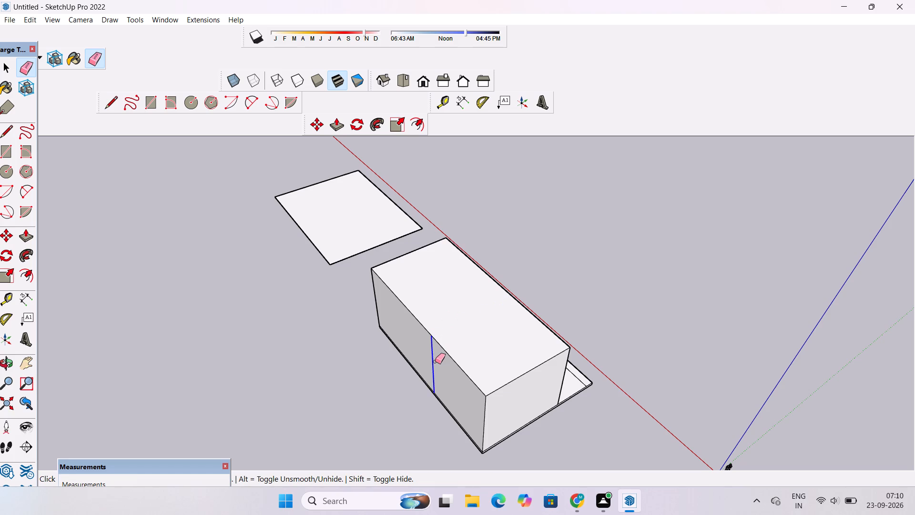
{"action": "left_click_drag", "start_coordinate": [435, 361], "coordinate": [435, 362]}
Examine the merged block's red-axis side and the low slab strip in front of it from several angles and distances.
{"action": "key", "text": "o"}
{"action": "left_click_drag", "start_coordinate": [683, 321], "coordinate": [281, 314]}
{"action": "scroll", "coordinate": [391, 354], "scroll_direction": "up", "scroll_amount": 7}
{"action": "left_click_drag", "start_coordinate": [405, 394], "coordinate": [386, 361]}
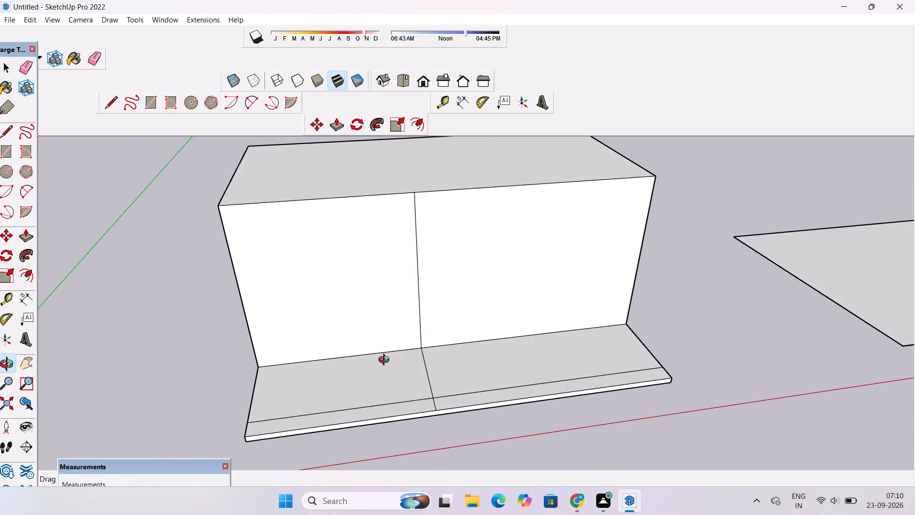
{"action": "scroll", "coordinate": [386, 361], "scroll_direction": "down", "scroll_amount": 2}
{"action": "scroll", "coordinate": [386, 361], "scroll_direction": "up", "scroll_amount": 4}
{"action": "scroll", "coordinate": [386, 361], "scroll_direction": "down", "scroll_amount": 2}
{"action": "scroll", "coordinate": [386, 361], "scroll_direction": "up", "scroll_amount": 2}
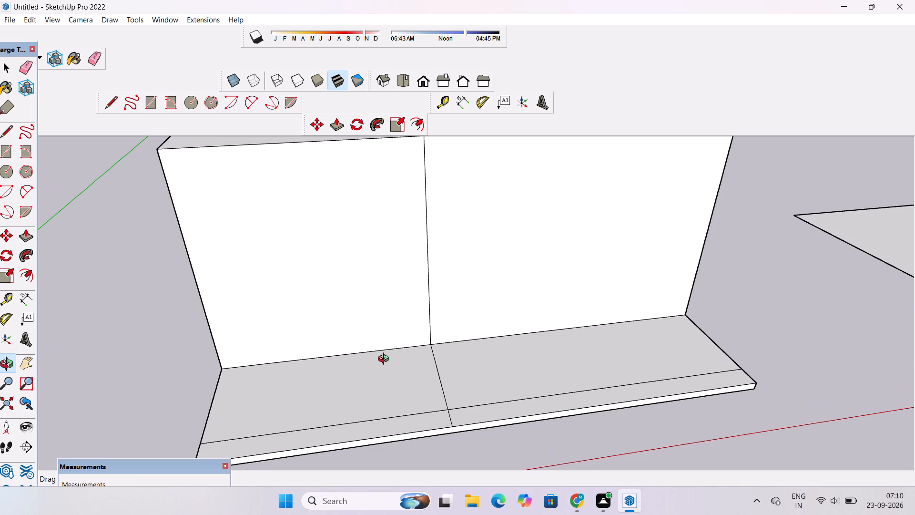
{"action": "scroll", "coordinate": [386, 360], "scroll_direction": "down", "scroll_amount": 1}
{"action": "left_click_drag", "start_coordinate": [387, 355], "coordinate": [400, 380], "text": "shift"}
{"action": "left_click_drag", "start_coordinate": [403, 386], "coordinate": [382, 366]}
{"action": "left_click_drag", "start_coordinate": [401, 390], "coordinate": [392, 362], "text": "shift"}
{"action": "scroll", "coordinate": [392, 362], "scroll_direction": "up", "scroll_amount": 2}
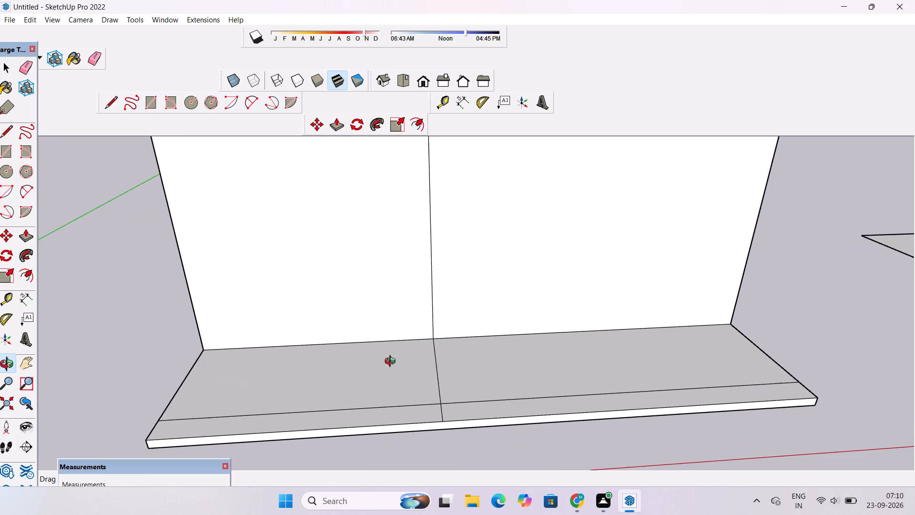
{"action": "scroll", "coordinate": [392, 358], "scroll_direction": "down", "scroll_amount": 1}
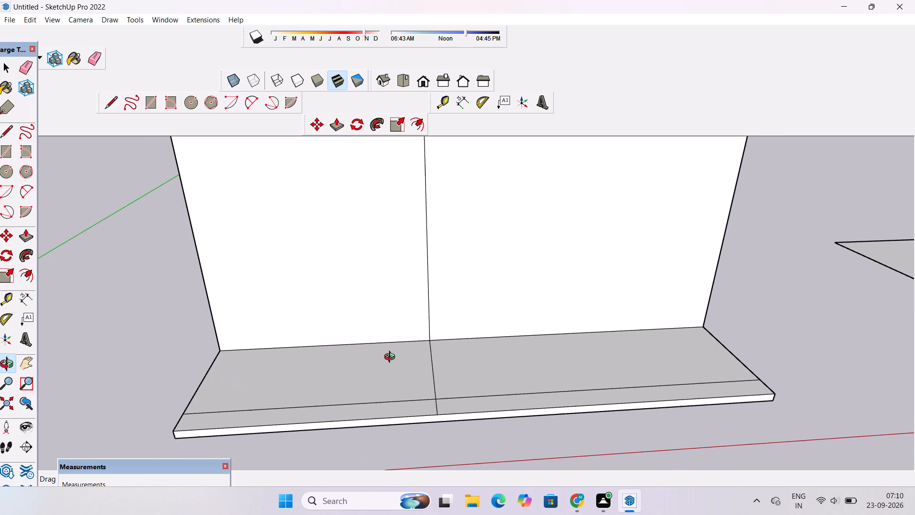
{"action": "left_click_drag", "start_coordinate": [392, 358], "coordinate": [403, 410]}
{"action": "scroll", "coordinate": [409, 370], "scroll_direction": "down", "scroll_amount": 7}
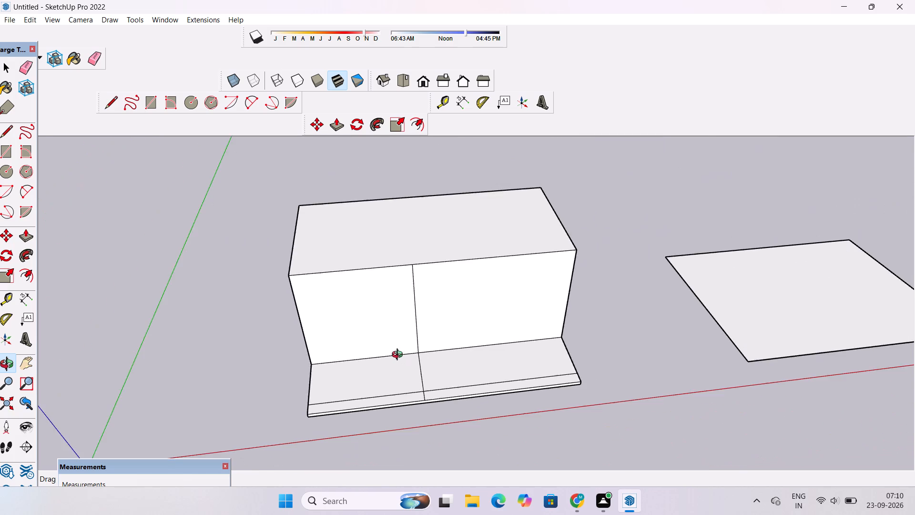
{"action": "left_click_drag", "start_coordinate": [396, 350], "coordinate": [315, 379], "text": "shift"}
{"action": "scroll", "coordinate": [315, 378], "scroll_direction": "down", "scroll_amount": 5}
{"action": "left_click_drag", "start_coordinate": [315, 377], "coordinate": [325, 309], "text": "shift"}
Push/Pull the copied face beside the building up by 1'.
{"action": "key", "text": "space"}
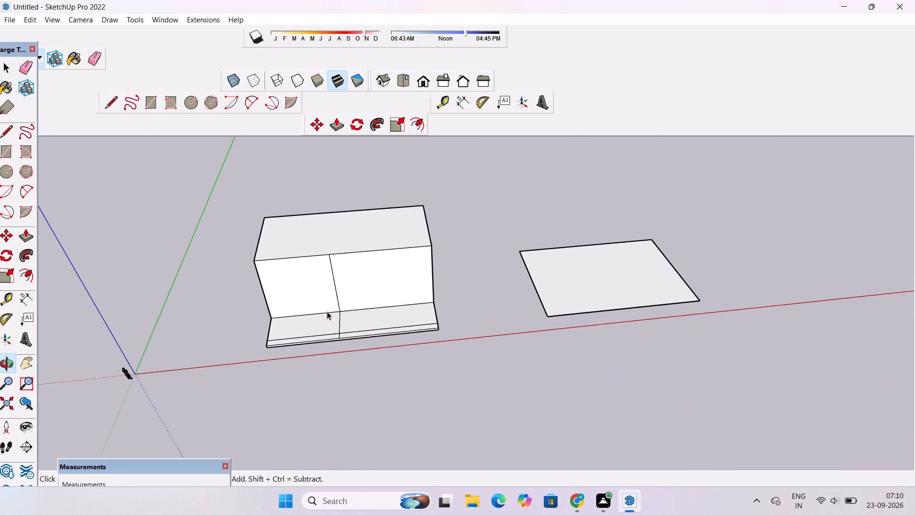
{"action": "left_click", "coordinate": [627, 287]}
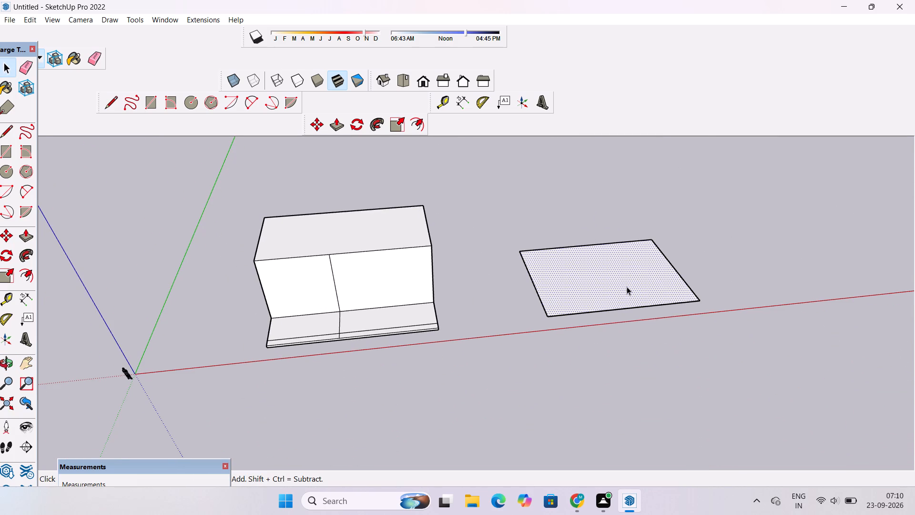
{"action": "key", "text": "p"}
{"action": "left_click", "coordinate": [627, 287]}
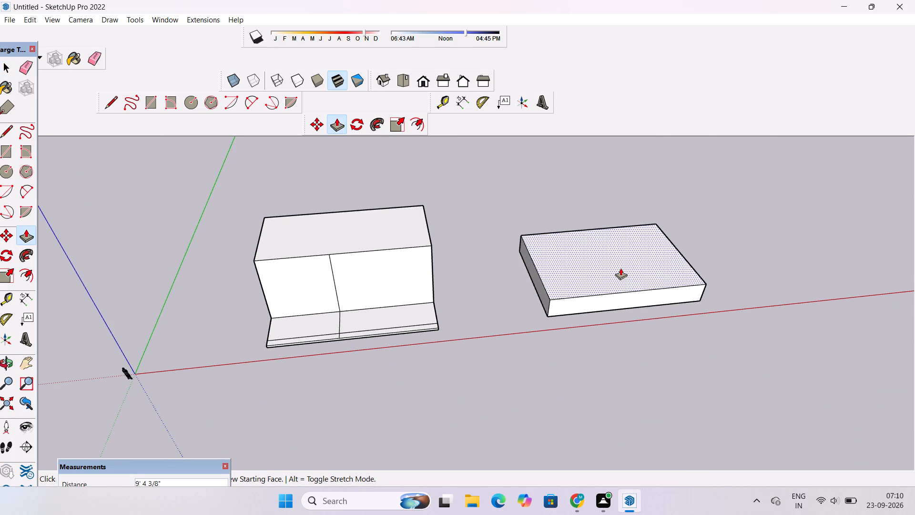
{"action": "type", "text": "1'"}
{"action": "key", "text": "Return"}
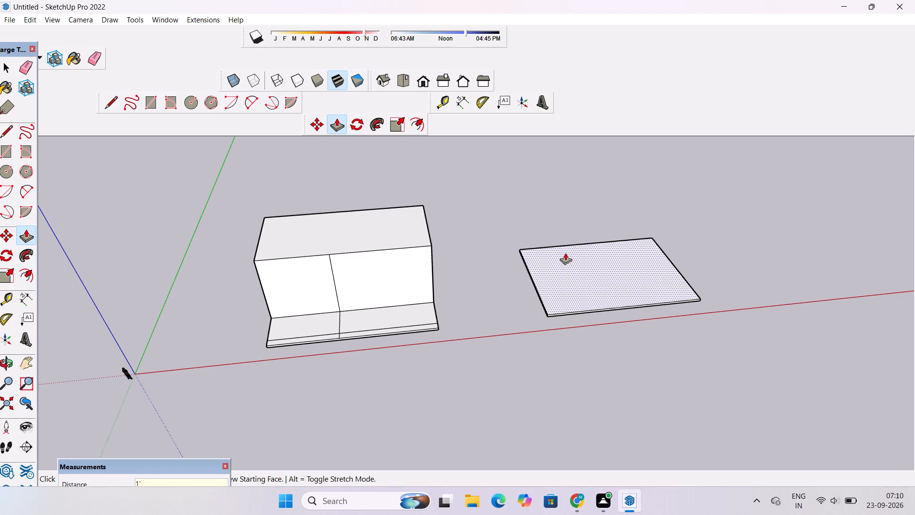
Select all connected geometry of the thin slab beside the building and make it a group.
{"action": "key", "text": "space"}
{"action": "left_click", "coordinate": [569, 267]}
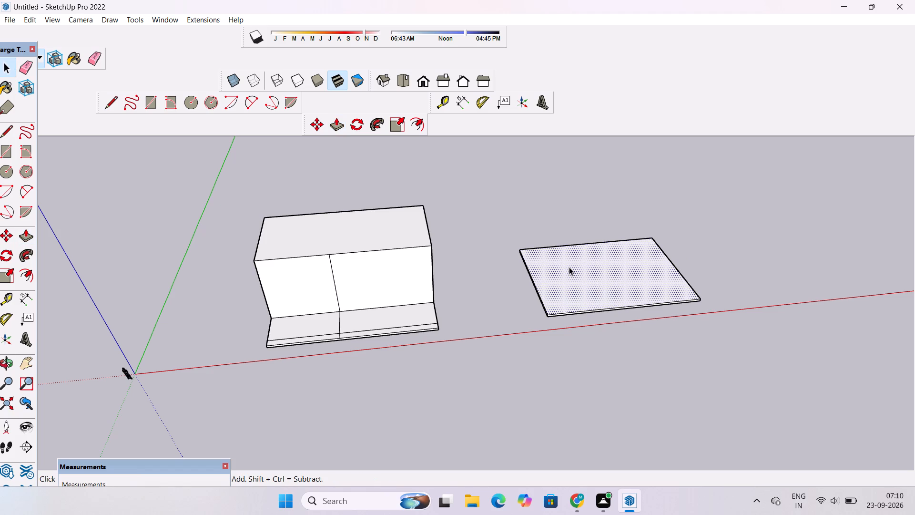
{"action": "left_click", "coordinate": [569, 267]}
{"action": "left_click", "coordinate": [569, 267]}
{"action": "left_click", "coordinate": [714, 191]}
{"action": "triple_click", "coordinate": [613, 288]}
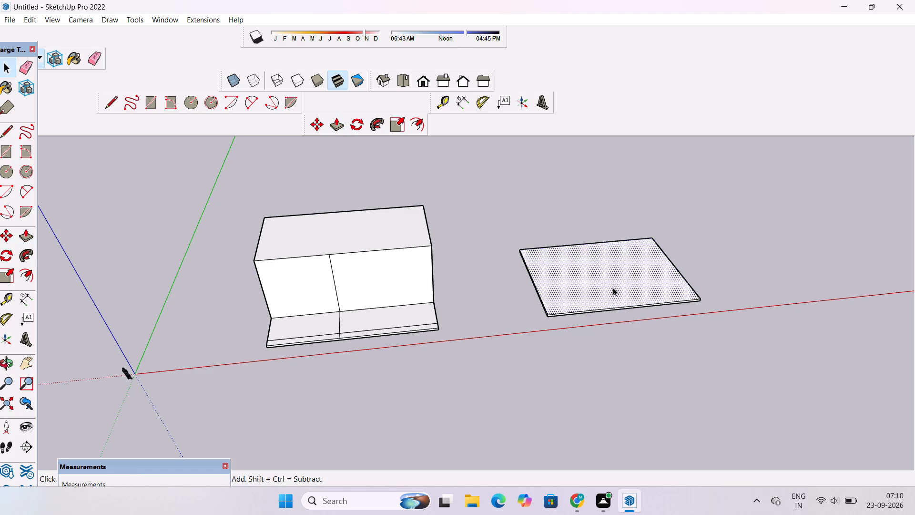
{"action": "right_click", "coordinate": [613, 288]}
{"action": "left_click", "coordinate": [640, 388]}
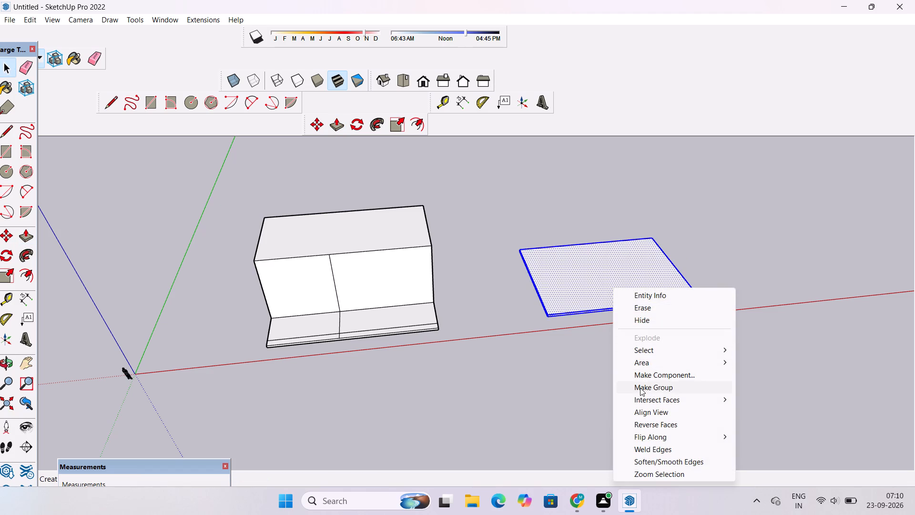
Copy the grouped slab onto the raised block as a roof, aligning its bottom corner with the block's top corner nearest the green axis.
{"action": "key", "text": "m"}
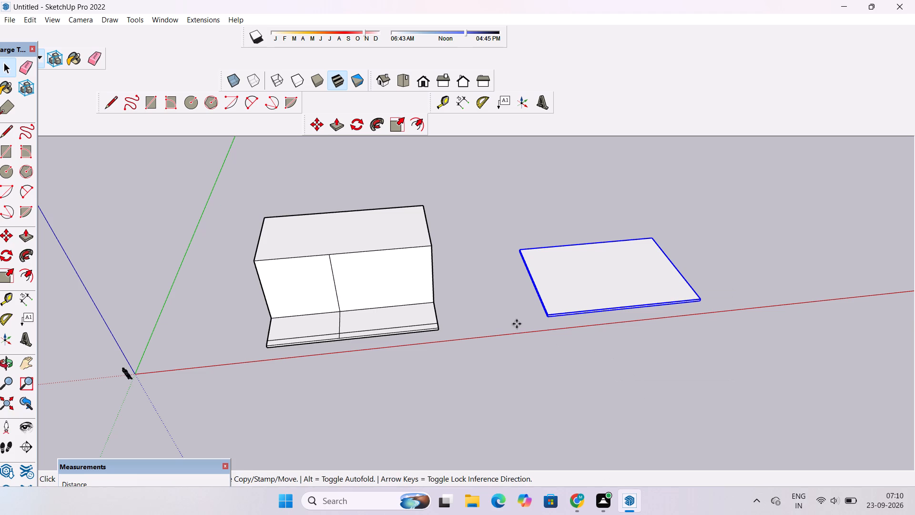
{"action": "scroll", "coordinate": [503, 291], "scroll_direction": "up", "scroll_amount": 20}
{"action": "scroll", "coordinate": [503, 291], "scroll_direction": "up", "scroll_amount": 2}
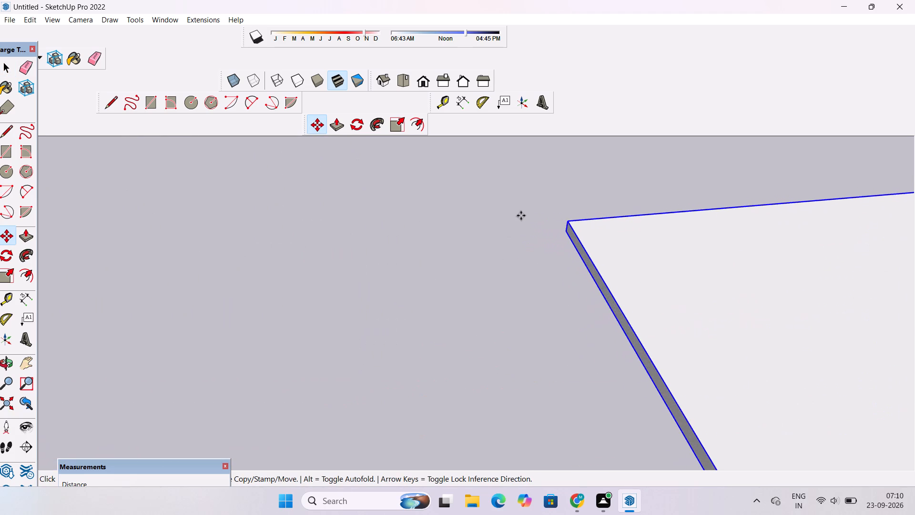
{"action": "scroll", "coordinate": [521, 216], "scroll_direction": "up", "scroll_amount": 5}
{"action": "left_click", "coordinate": [576, 236]}
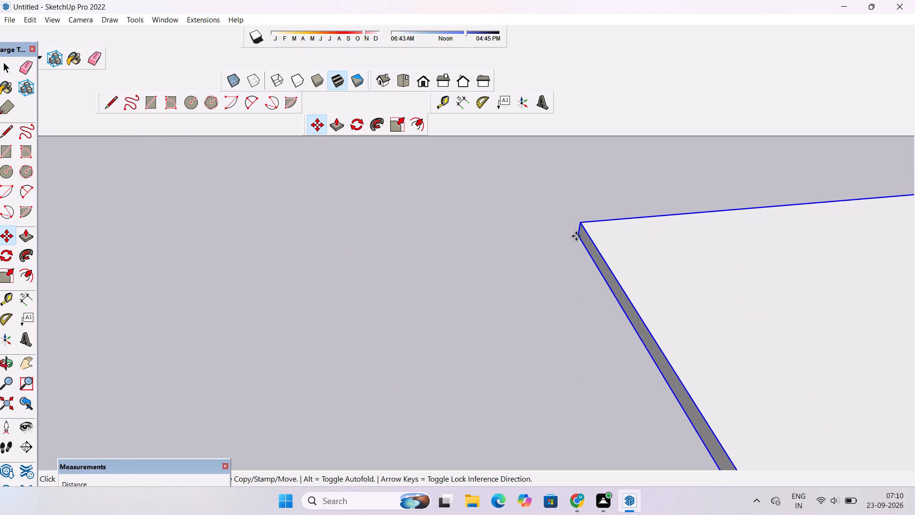
{"action": "scroll", "coordinate": [515, 225], "scroll_direction": "down", "scroll_amount": 10}
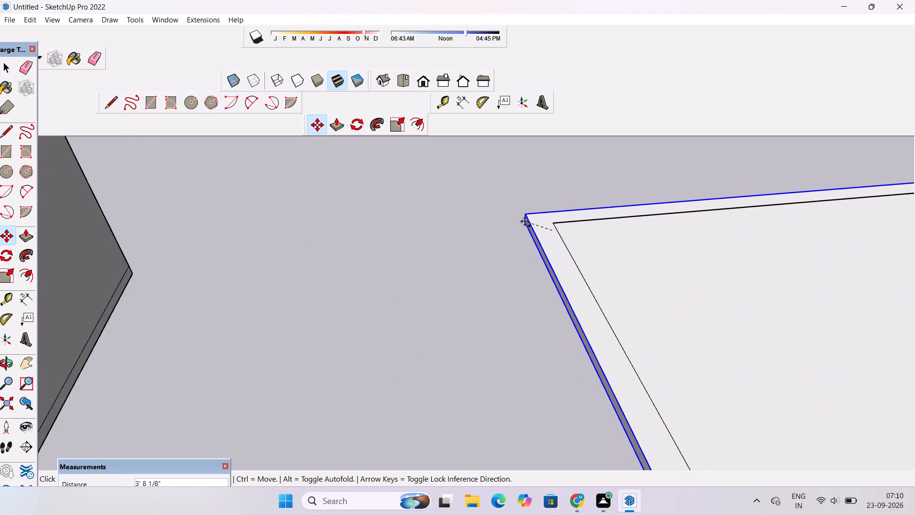
{"action": "scroll", "coordinate": [525, 221], "scroll_direction": "down", "scroll_amount": 3}
{"action": "scroll", "coordinate": [525, 221], "scroll_direction": "up", "scroll_amount": 1}
{"action": "scroll", "coordinate": [525, 221], "scroll_direction": "down", "scroll_amount": 4}
{"action": "scroll", "coordinate": [525, 221], "scroll_direction": "up", "scroll_amount": 4}
{"action": "scroll", "coordinate": [525, 221], "scroll_direction": "down", "scroll_amount": 7}
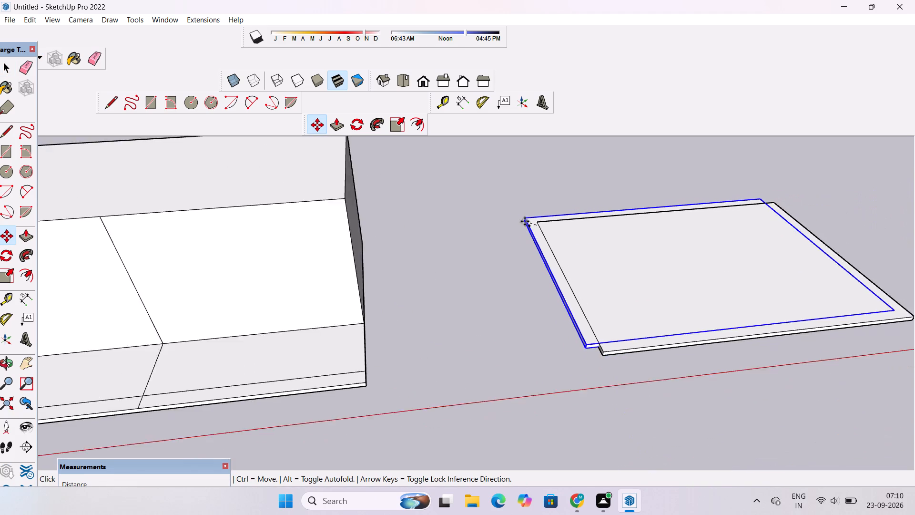
{"action": "scroll", "coordinate": [525, 221], "scroll_direction": "down", "scroll_amount": 7}
{"action": "scroll", "coordinate": [469, 227], "scroll_direction": "down", "scroll_amount": 2}
{"action": "scroll", "coordinate": [445, 234], "scroll_direction": "up", "scroll_amount": 3}
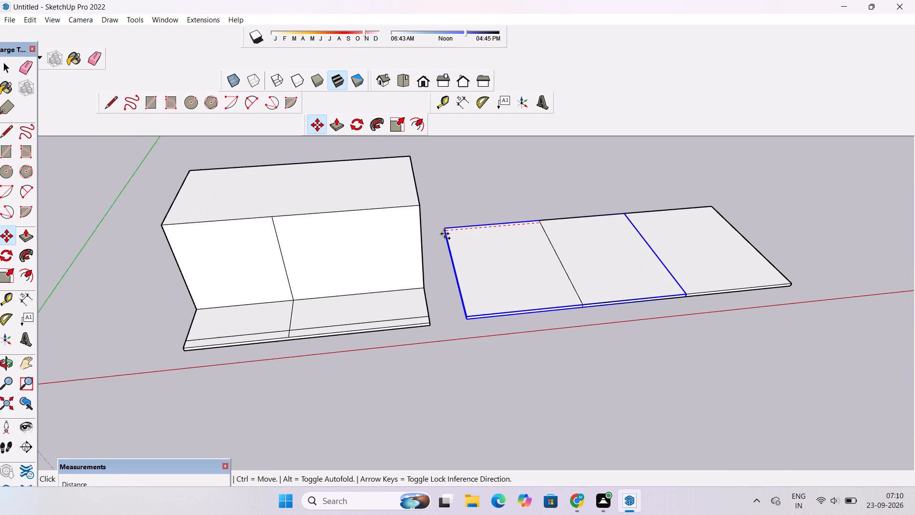
{"action": "scroll", "coordinate": [444, 233], "scroll_direction": "down", "scroll_amount": 6}
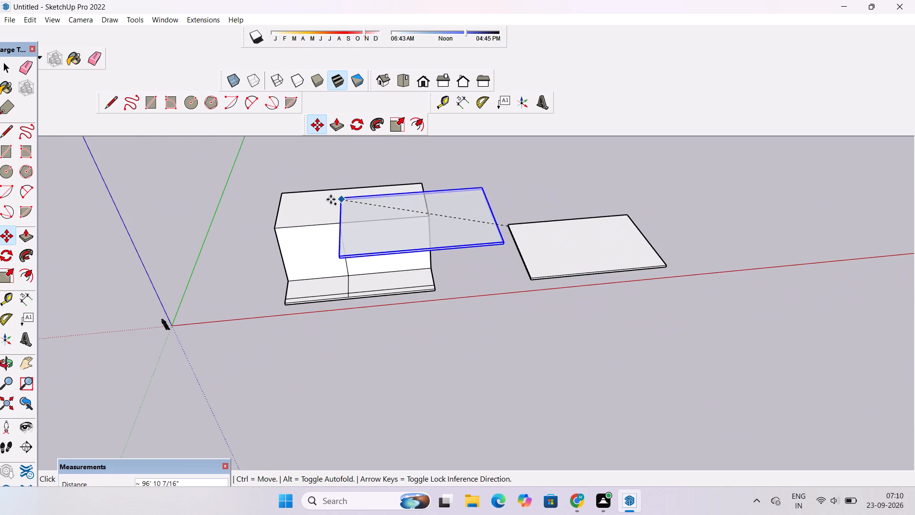
{"action": "scroll", "coordinate": [307, 180], "scroll_direction": "up", "scroll_amount": 17}
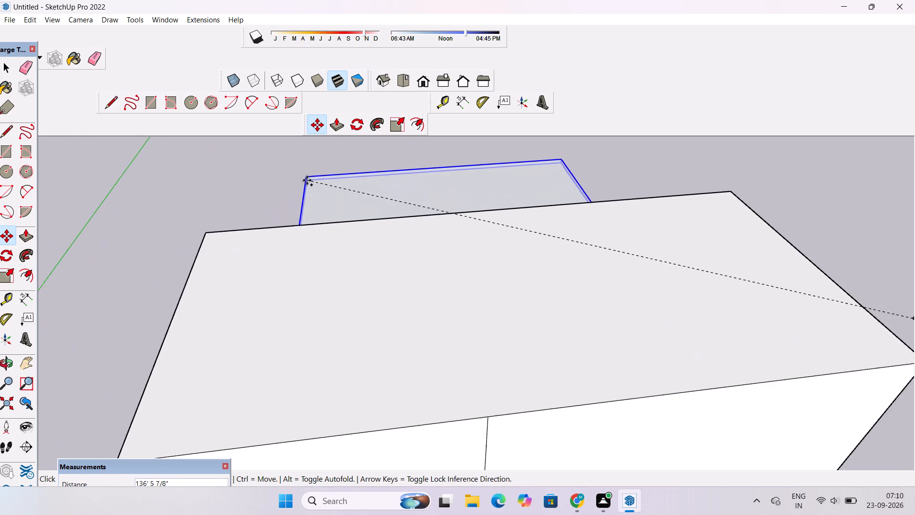
{"action": "scroll", "coordinate": [307, 180], "scroll_direction": "up", "scroll_amount": 3}
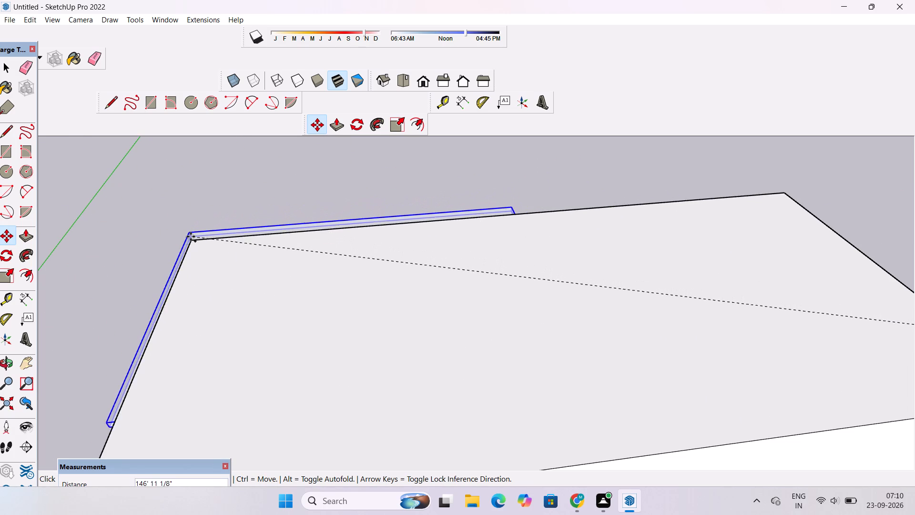
{"action": "left_click", "coordinate": [191, 242]}
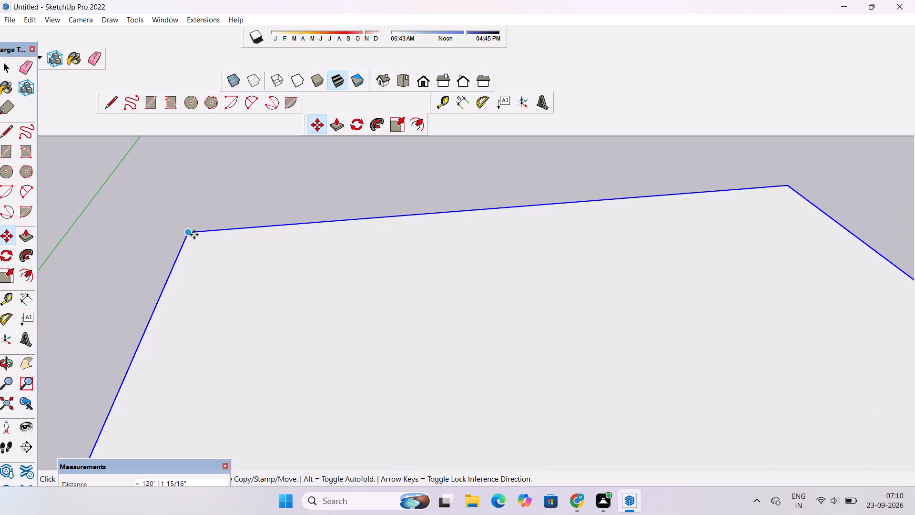
Explode the roof slab group on top of the raised block.
{"action": "key", "text": "o"}
{"action": "scroll", "coordinate": [197, 230], "scroll_direction": "down", "scroll_amount": 6}
{"action": "left_click_drag", "start_coordinate": [162, 252], "coordinate": [374, 171]}
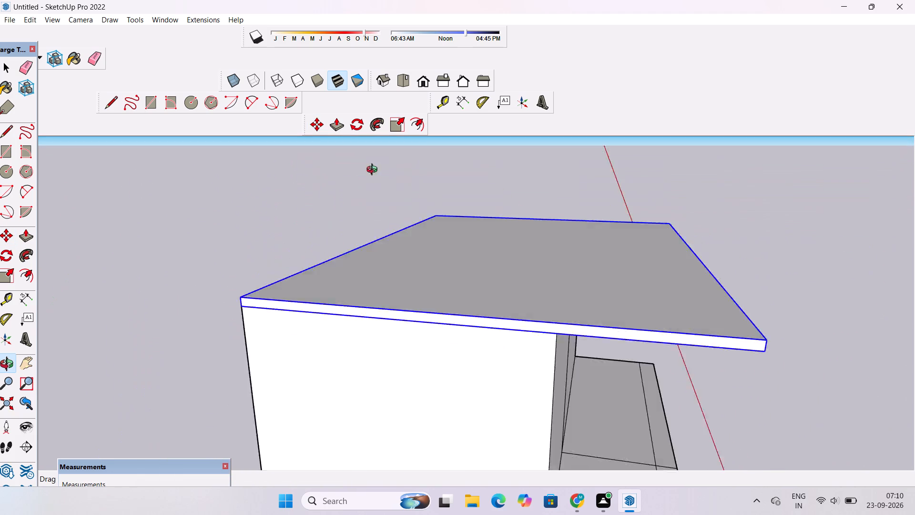
{"action": "left_click_drag", "start_coordinate": [374, 171], "coordinate": [203, 182]}
{"action": "left_click_drag", "start_coordinate": [460, 255], "coordinate": [414, 241]}
{"action": "scroll", "coordinate": [417, 226], "scroll_direction": "down", "scroll_amount": 6}
{"action": "left_click_drag", "start_coordinate": [435, 230], "coordinate": [411, 337]}
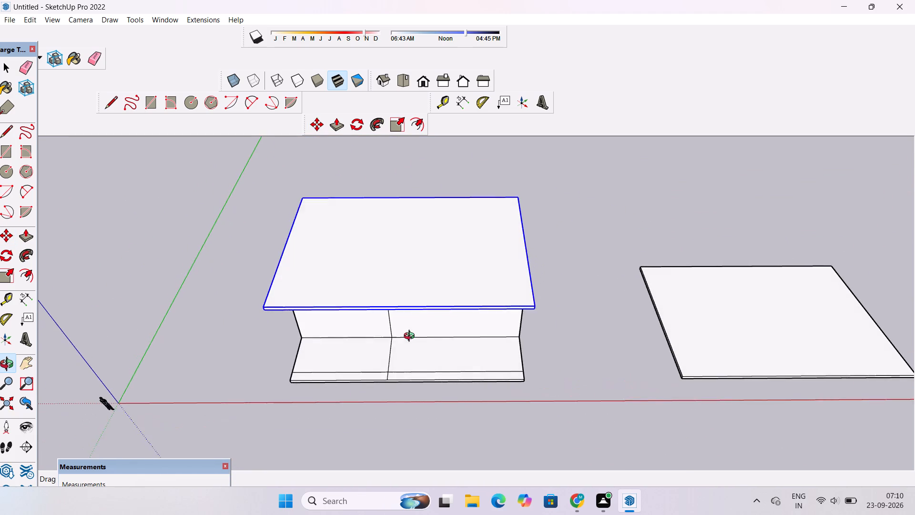
{"action": "left_click_drag", "start_coordinate": [411, 337], "coordinate": [405, 331]}
{"action": "left_click", "coordinate": [404, 330]}
{"action": "key", "text": "space"}
{"action": "right_click", "coordinate": [423, 285]}
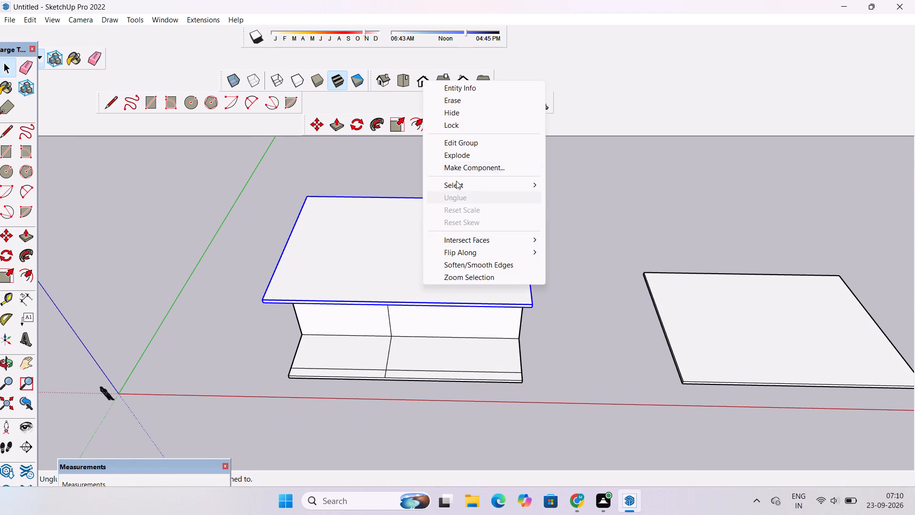
{"action": "left_click", "coordinate": [464, 154]}
{"action": "left_click", "coordinate": [594, 183]}
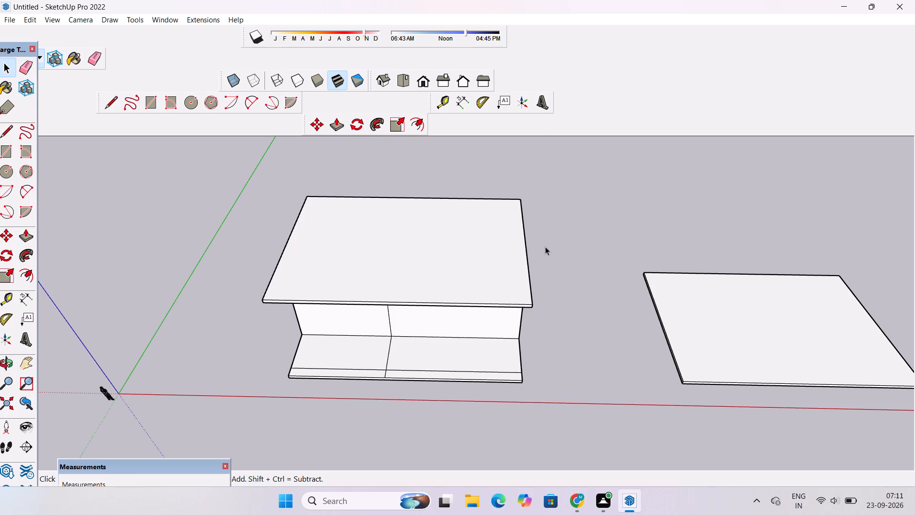
Examine the building with its overhanging roof slab from the red-axis side, at low, oblique and high angles.
{"action": "key", "text": "o"}
{"action": "left_click_drag", "start_coordinate": [445, 334], "coordinate": [457, 288]}
{"action": "scroll", "coordinate": [458, 286], "scroll_direction": "down", "scroll_amount": 2}
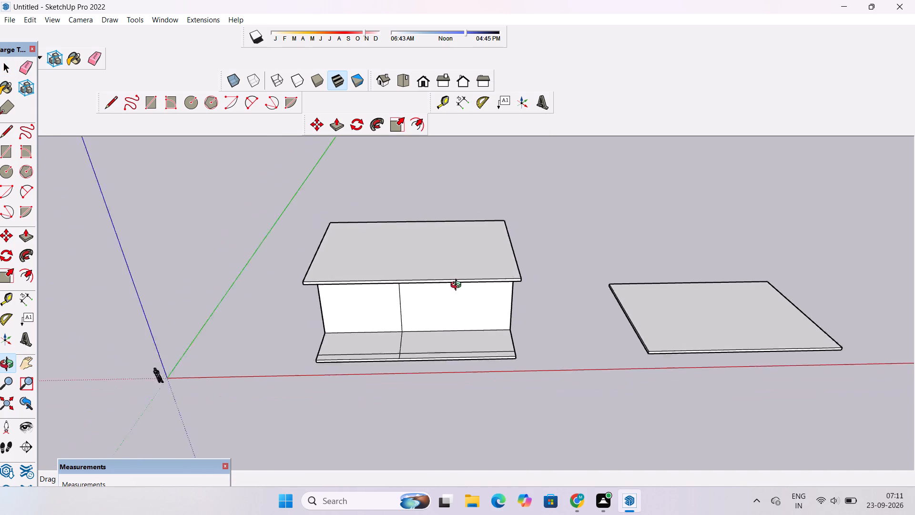
{"action": "scroll", "coordinate": [458, 286], "scroll_direction": "down", "scroll_amount": 1}
{"action": "left_click_drag", "start_coordinate": [355, 334], "coordinate": [455, 260], "text": "shift"}
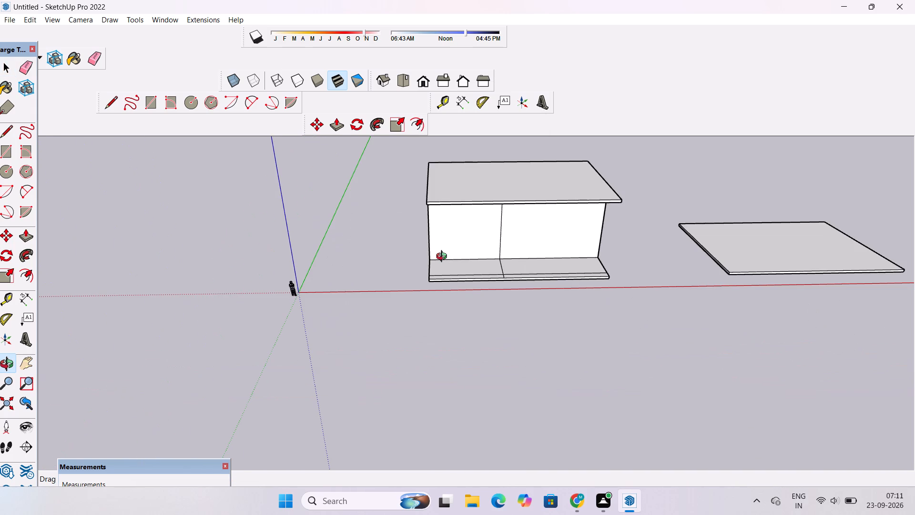
{"action": "scroll", "coordinate": [496, 278], "scroll_direction": "up", "scroll_amount": 4}
{"action": "left_click_drag", "start_coordinate": [500, 282], "coordinate": [512, 252]}
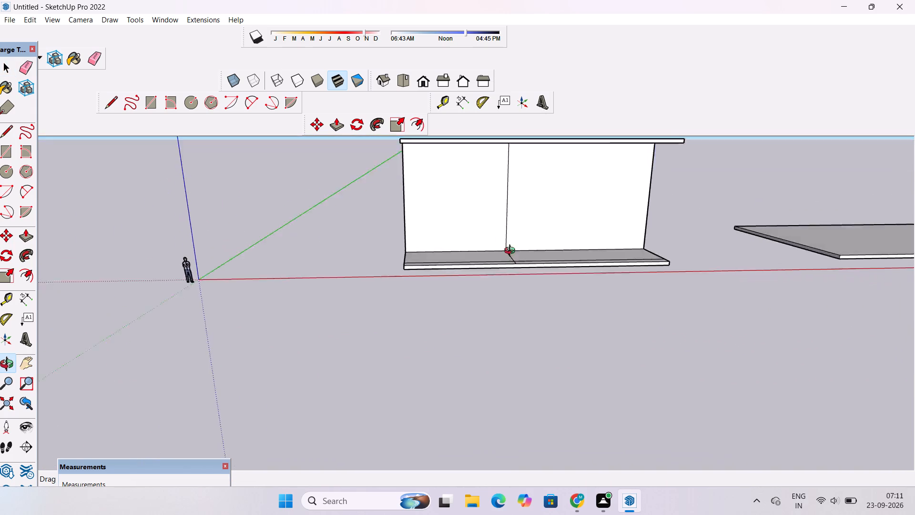
{"action": "left_click_drag", "start_coordinate": [512, 252], "coordinate": [548, 293]}
{"action": "left_click_drag", "start_coordinate": [525, 295], "coordinate": [478, 295]}
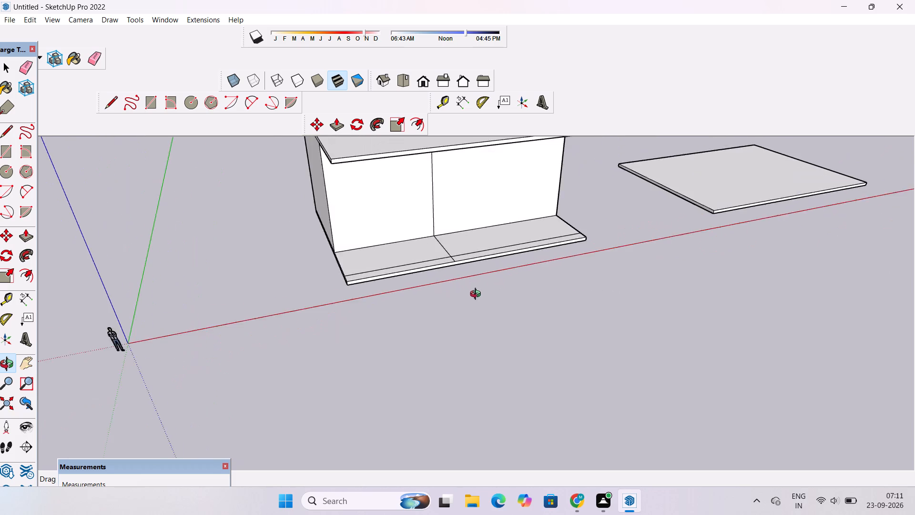
{"action": "left_click_drag", "start_coordinate": [478, 295], "coordinate": [440, 285]}
{"action": "left_click_drag", "start_coordinate": [532, 268], "coordinate": [448, 257]}
{"action": "left_click_drag", "start_coordinate": [436, 255], "coordinate": [466, 312], "text": "shift"}
{"action": "scroll", "coordinate": [470, 280], "scroll_direction": "down", "scroll_amount": 4}
{"action": "left_click_drag", "start_coordinate": [468, 284], "coordinate": [516, 399]}
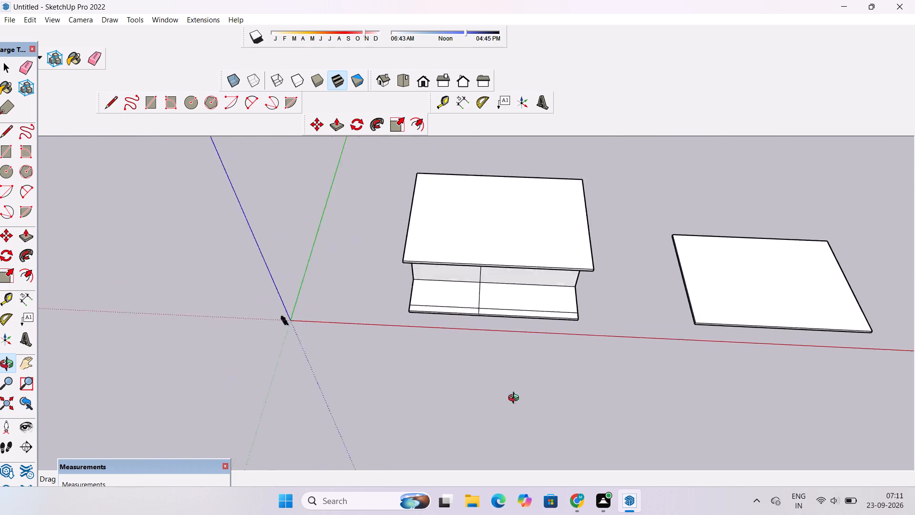
Place a guide on the low front strip of the slab, 2' in from its short edge nearest the green axis.
{"action": "left_click_drag", "start_coordinate": [516, 399], "coordinate": [588, 408]}
{"action": "scroll", "coordinate": [519, 301], "scroll_direction": "up", "scroll_amount": 8}
{"action": "left_click_drag", "start_coordinate": [519, 298], "coordinate": [483, 285]}
{"action": "left_click_drag", "start_coordinate": [468, 298], "coordinate": [463, 311], "text": "shift"}
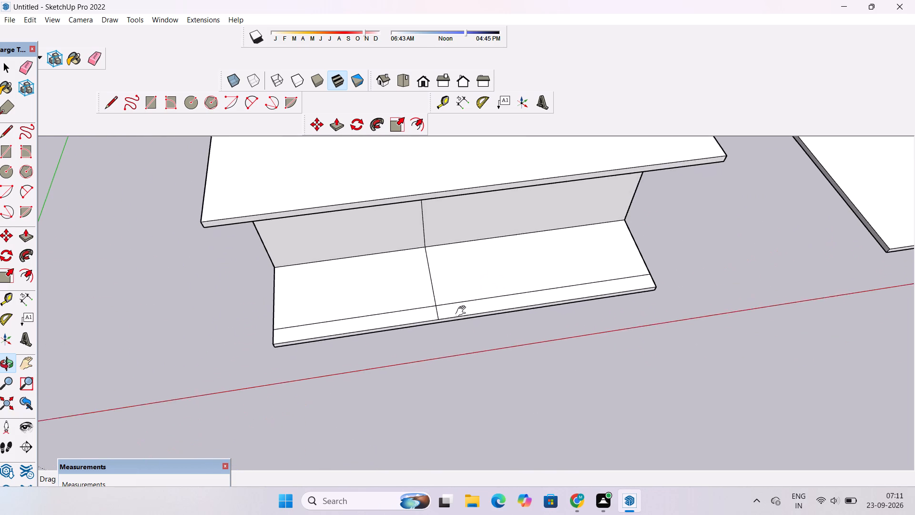
{"action": "left_click_drag", "start_coordinate": [463, 311], "coordinate": [462, 315], "text": "shift"}
{"action": "left_click_drag", "start_coordinate": [464, 332], "coordinate": [457, 313]}
{"action": "left_click_drag", "start_coordinate": [456, 312], "coordinate": [464, 321], "text": "shift"}
{"action": "scroll", "coordinate": [405, 318], "scroll_direction": "up", "scroll_amount": 1}
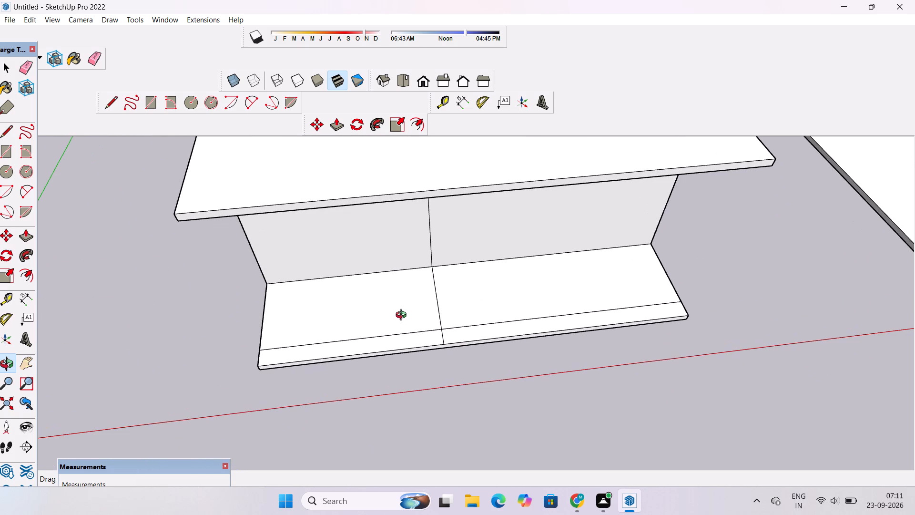
{"action": "key", "text": "t"}
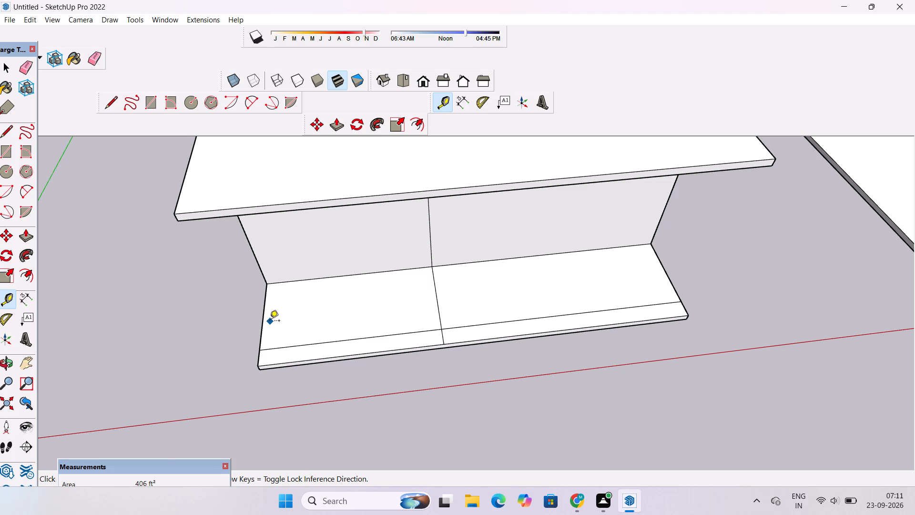
{"action": "scroll", "coordinate": [269, 321], "scroll_direction": "up", "scroll_amount": 7}
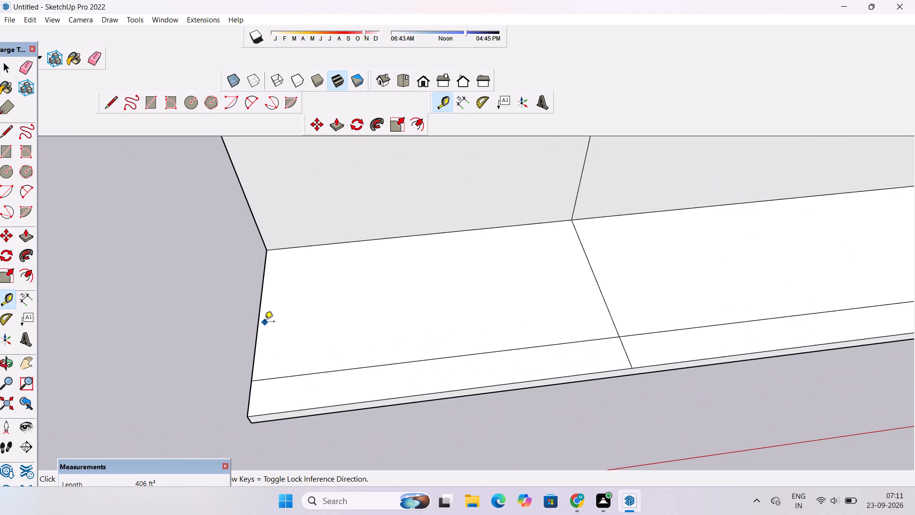
{"action": "scroll", "coordinate": [264, 322], "scroll_direction": "down", "scroll_amount": 2}
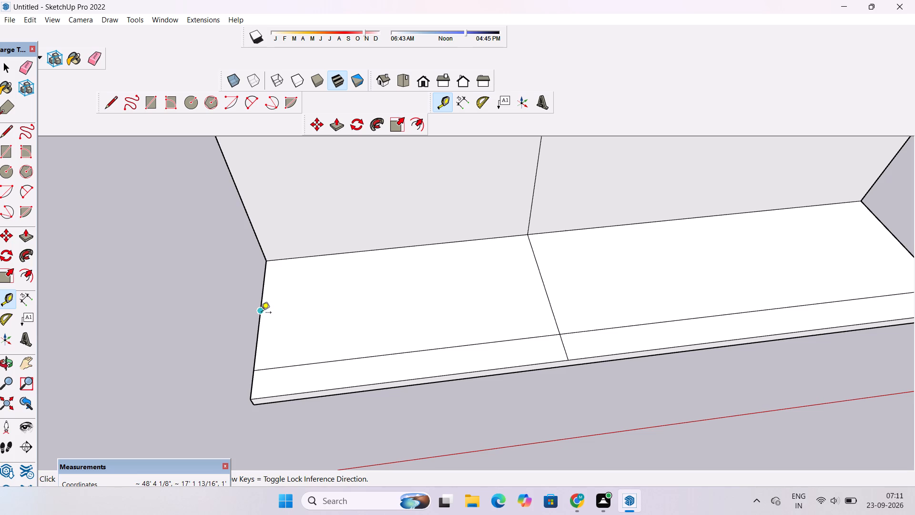
{"action": "left_click", "coordinate": [261, 312]}
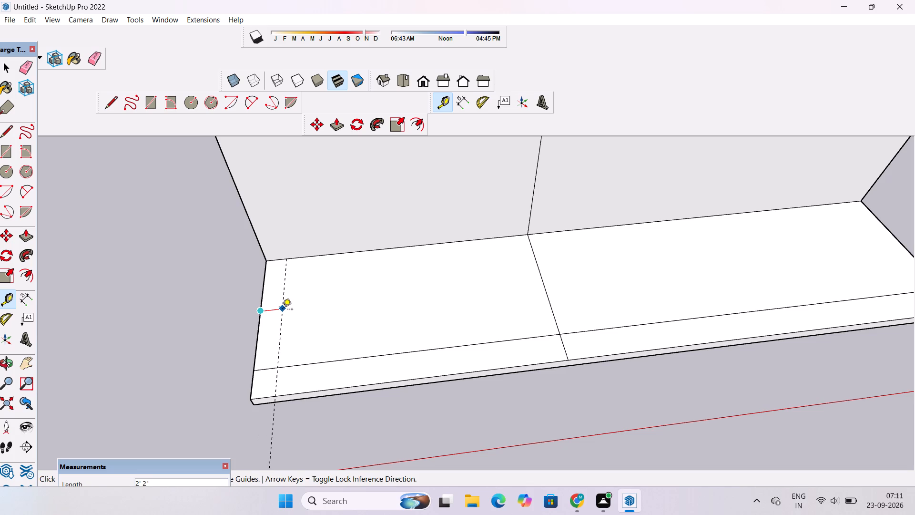
{"action": "type", "text": "2'"}
{"action": "key", "text": "Return"}
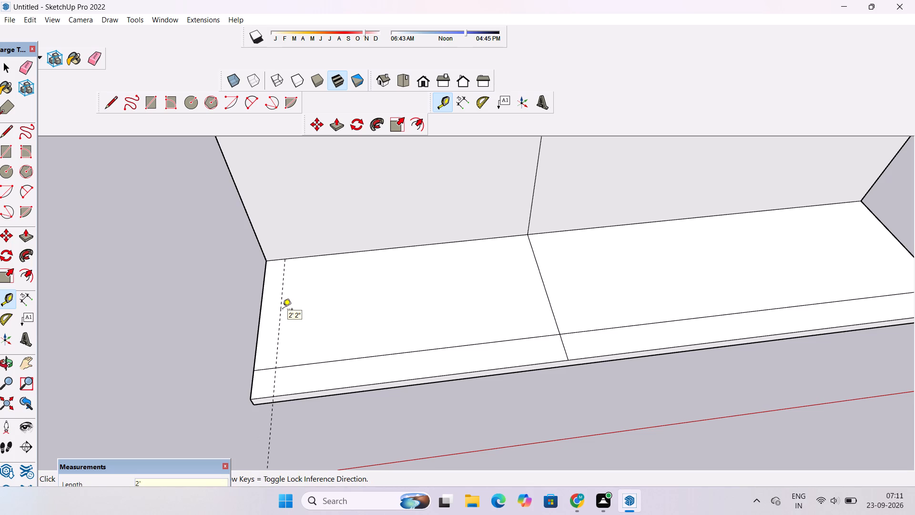
Draw a 14' line along the guide from the raised block's base to the line parallel to the slab's front edge.
{"action": "key", "text": "l"}
{"action": "scroll", "coordinate": [283, 309], "scroll_direction": "down", "scroll_amount": 4}
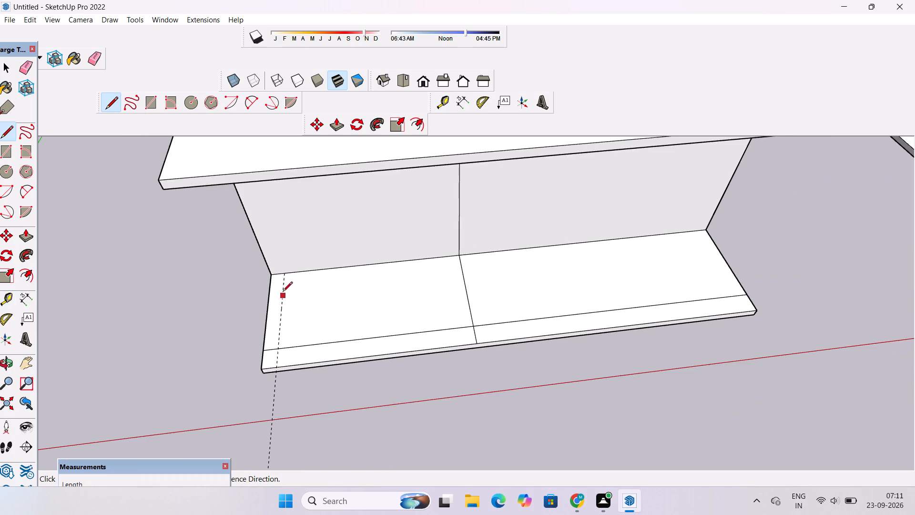
{"action": "scroll", "coordinate": [283, 289], "scroll_direction": "up", "scroll_amount": 6}
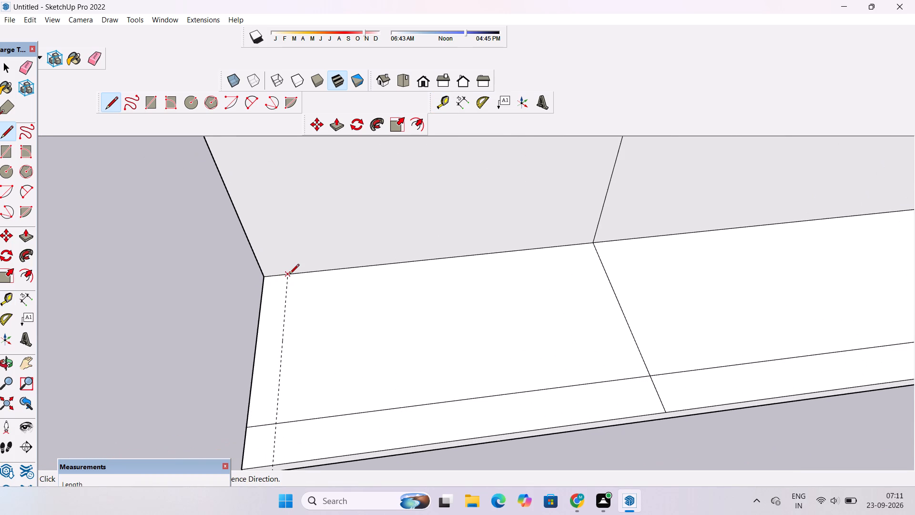
{"action": "left_click", "coordinate": [287, 274]}
{"action": "scroll", "coordinate": [287, 274], "scroll_direction": "down", "scroll_amount": 5}
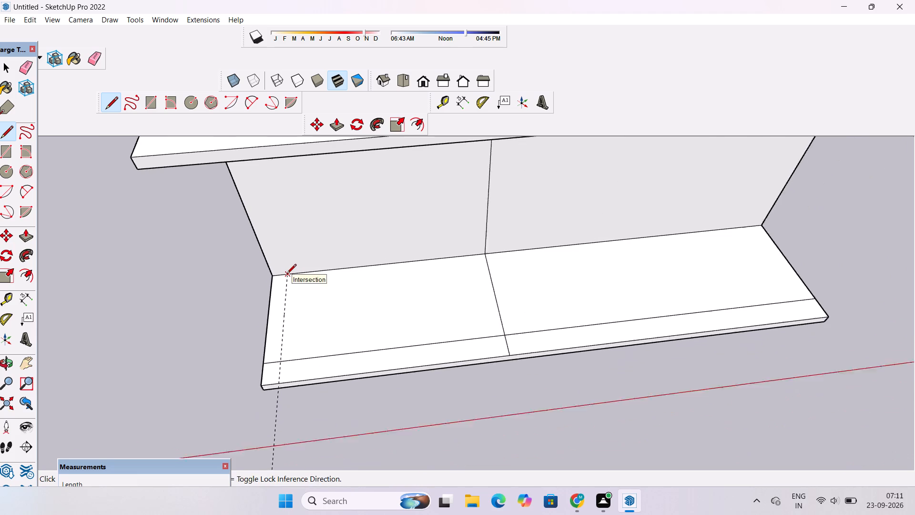
{"action": "scroll", "coordinate": [286, 275], "scroll_direction": "down", "scroll_amount": 1}
{"action": "scroll", "coordinate": [287, 344], "scroll_direction": "up", "scroll_amount": 2}
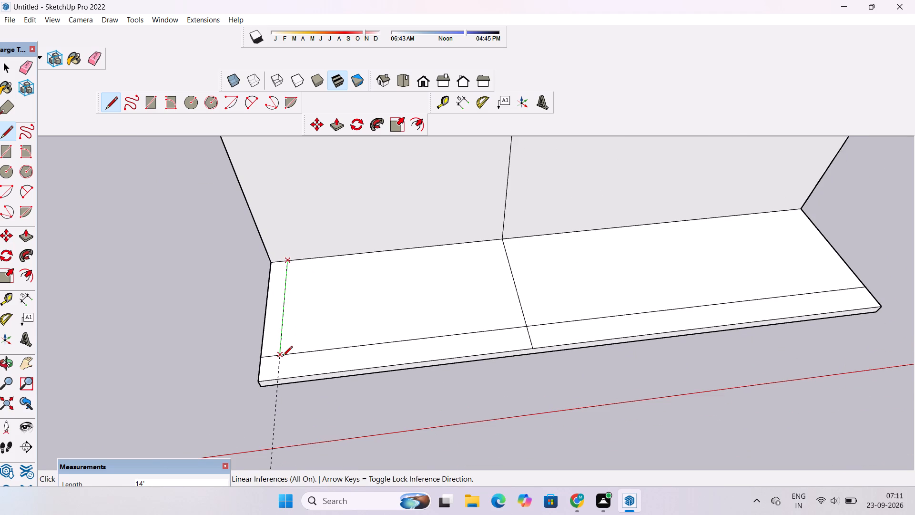
{"action": "left_click", "coordinate": [279, 355]}
{"action": "key", "text": "space"}
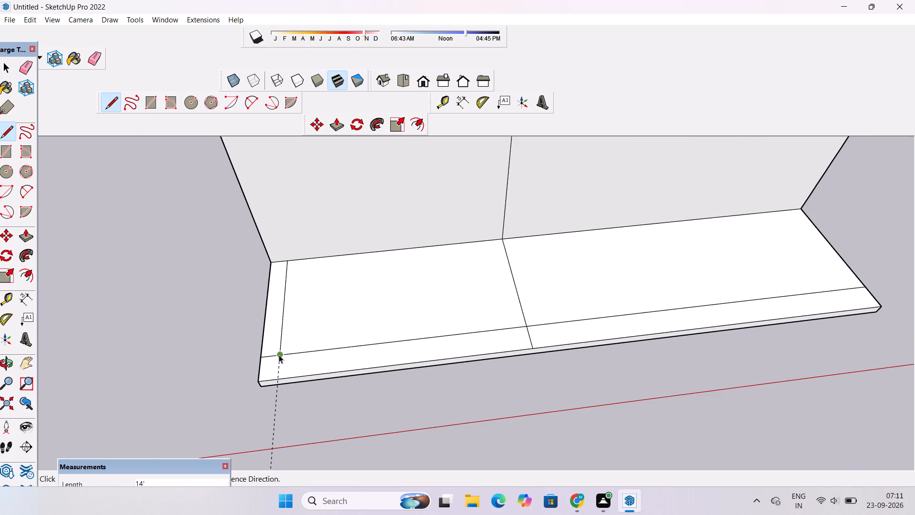
Erase the guide near the slab's short edge, keeping the line drawn over it.
{"action": "scroll", "coordinate": [278, 355], "scroll_direction": "down", "scroll_amount": 3}
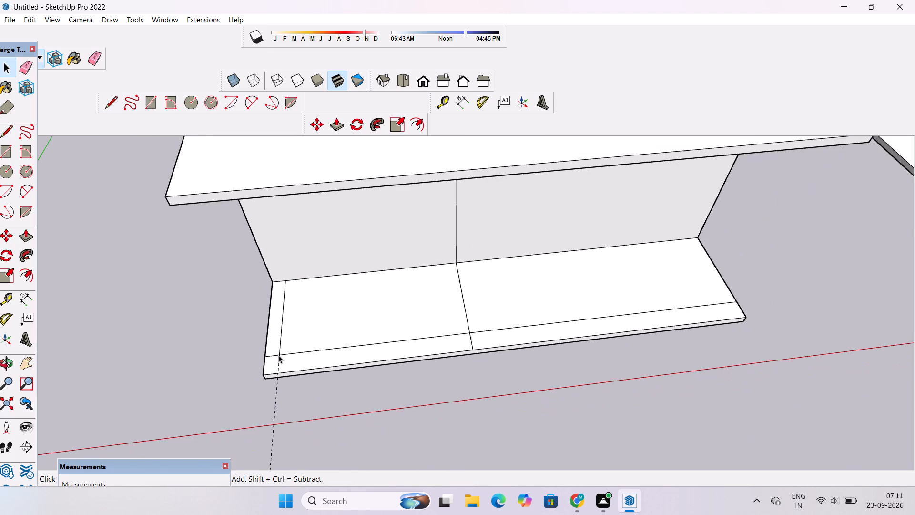
{"action": "scroll", "coordinate": [278, 355], "scroll_direction": "down", "scroll_amount": 2}
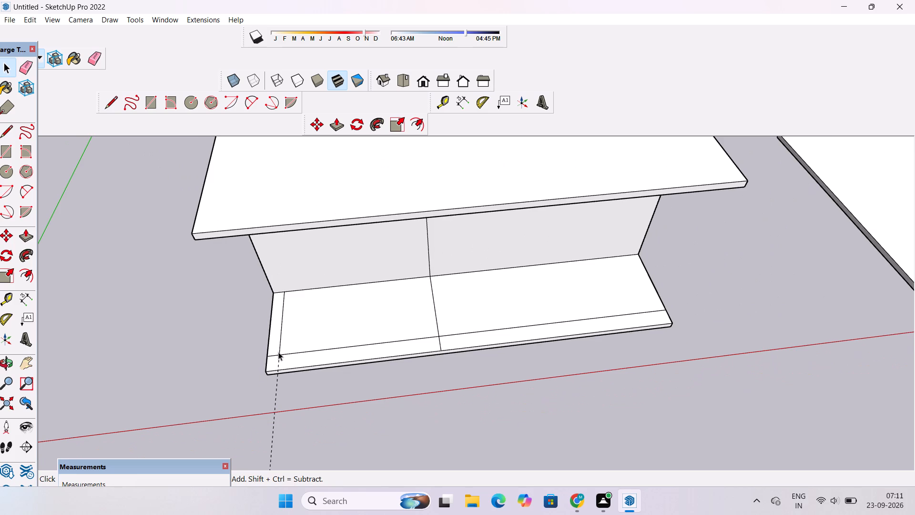
{"action": "scroll", "coordinate": [288, 356], "scroll_direction": "up", "scroll_amount": 4}
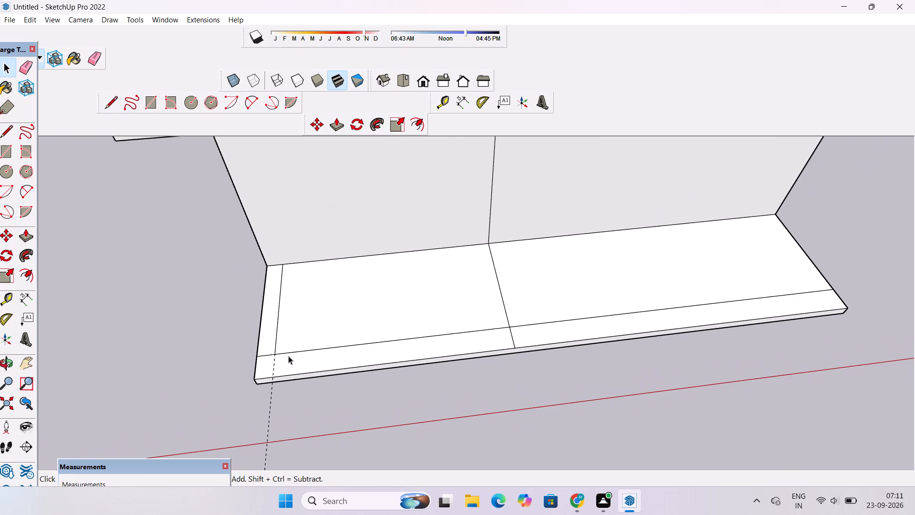
{"action": "scroll", "coordinate": [288, 356], "scroll_direction": "up", "scroll_amount": 4}
{"action": "scroll", "coordinate": [288, 356], "scroll_direction": "down", "scroll_amount": 2}
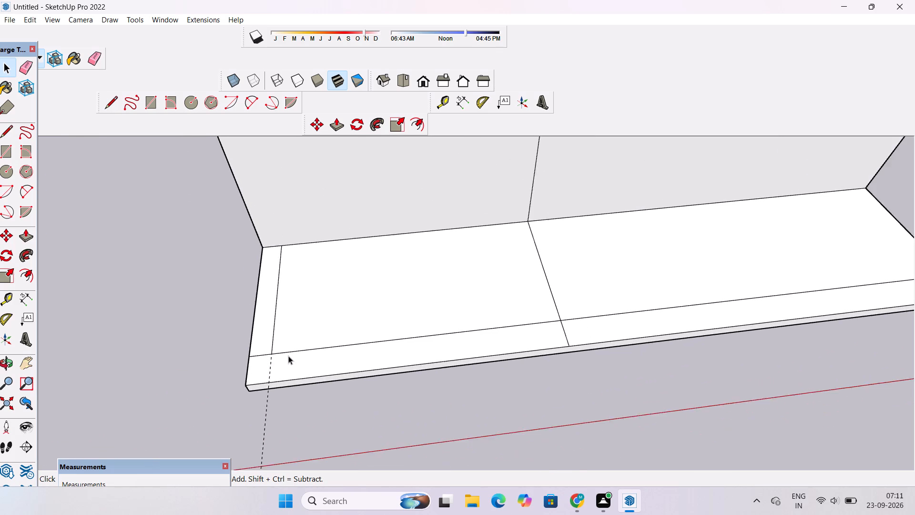
{"action": "scroll", "coordinate": [288, 356], "scroll_direction": "up", "scroll_amount": 3}
{"action": "key", "text": "e"}
{"action": "left_click_drag", "start_coordinate": [276, 370], "coordinate": [259, 381]}
{"action": "scroll", "coordinate": [253, 371], "scroll_direction": "down", "scroll_amount": 2}
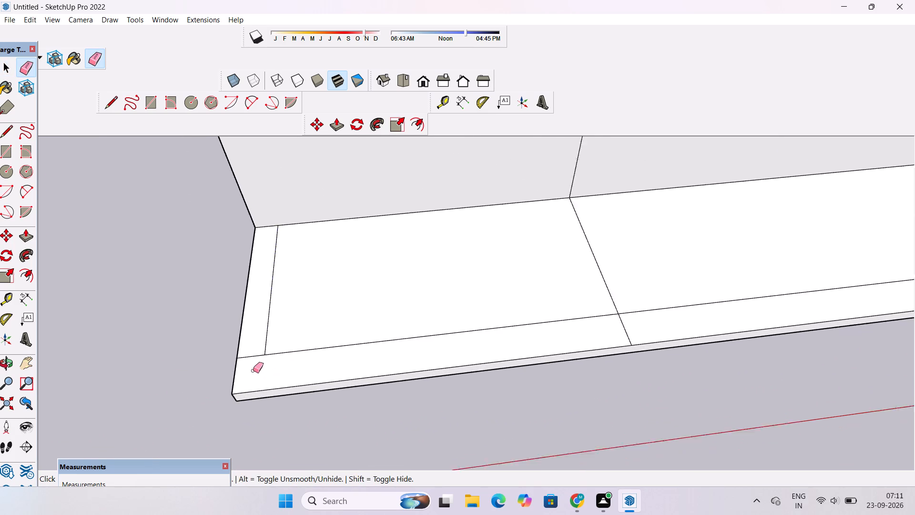
{"action": "scroll", "coordinate": [253, 371], "scroll_direction": "down", "scroll_amount": 7}
{"action": "scroll", "coordinate": [305, 366], "scroll_direction": "up", "scroll_amount": 1}
{"action": "key", "text": "space"}
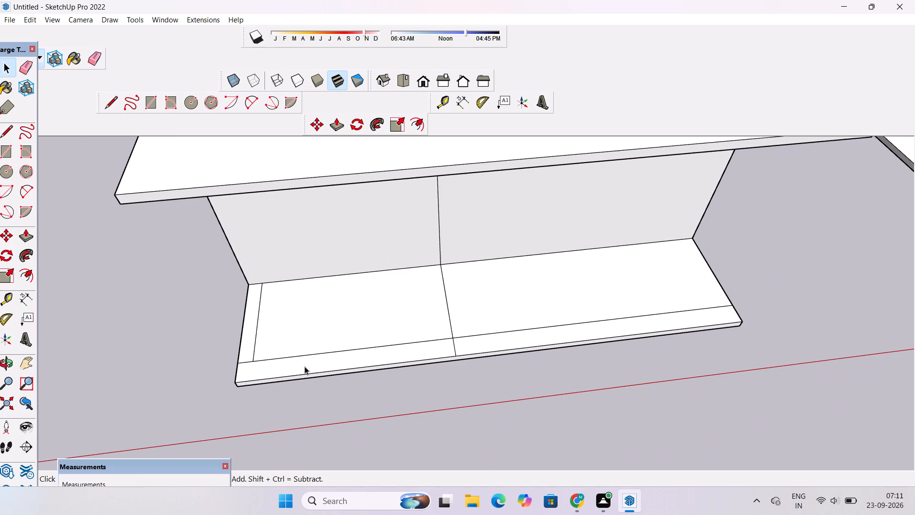
Erase all segments of the line running parallel to the slab's long front edge.
{"action": "scroll", "coordinate": [305, 366], "scroll_direction": "up", "scroll_amount": 4}
{"action": "scroll", "coordinate": [305, 366], "scroll_direction": "down", "scroll_amount": 3}
{"action": "scroll", "coordinate": [305, 366], "scroll_direction": "up", "scroll_amount": 3}
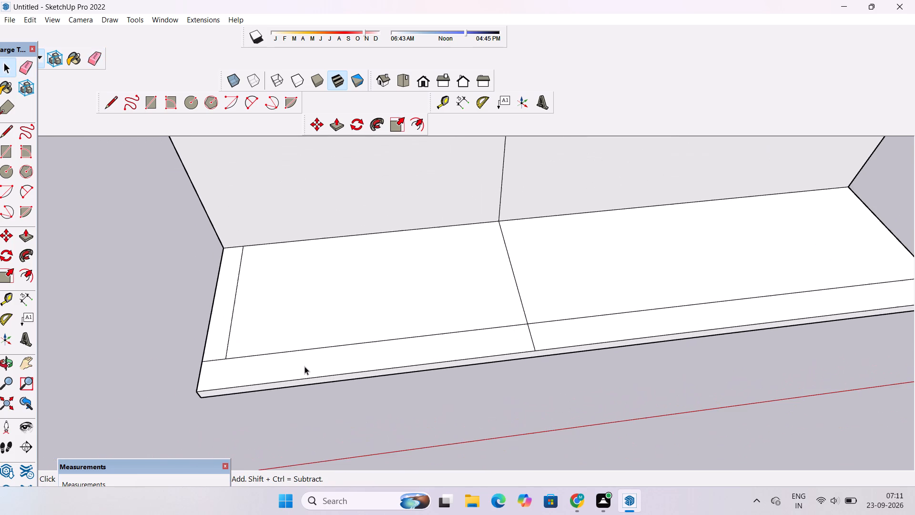
{"action": "scroll", "coordinate": [305, 366], "scroll_direction": "down", "scroll_amount": 3}
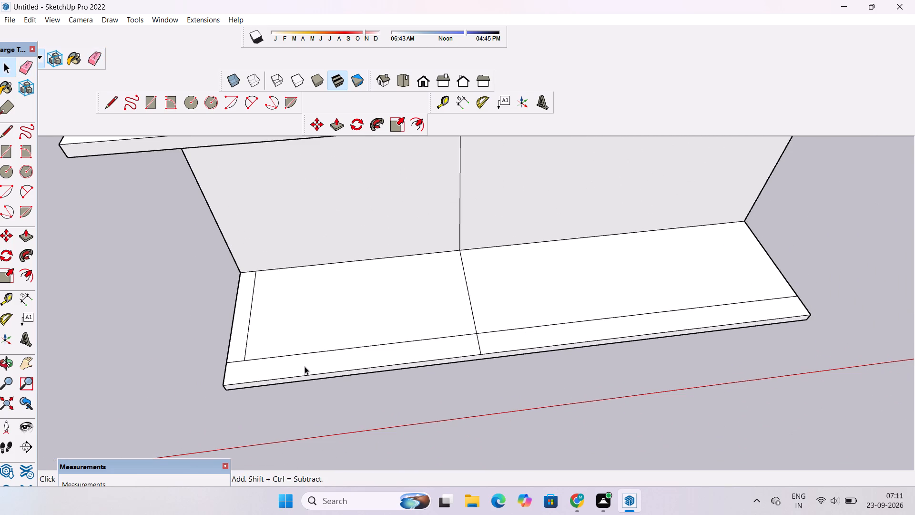
{"action": "key", "text": "e"}
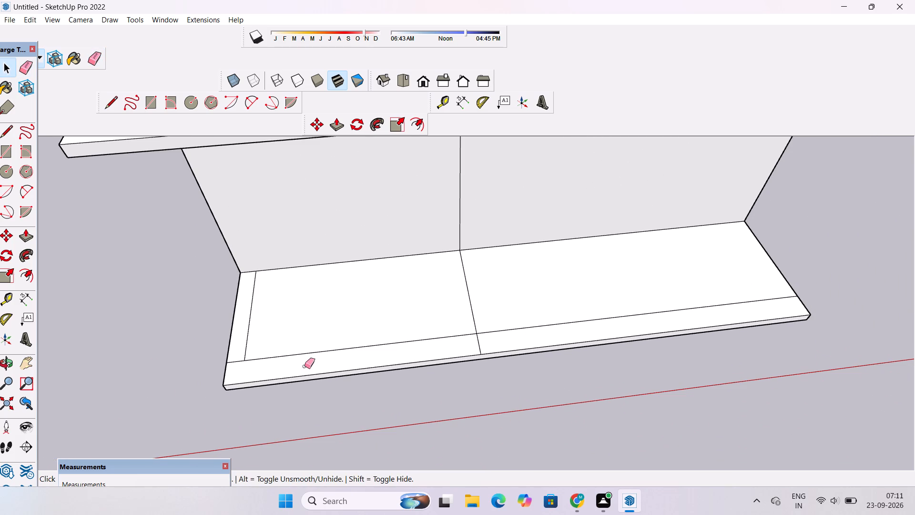
{"action": "left_click", "coordinate": [333, 348]}
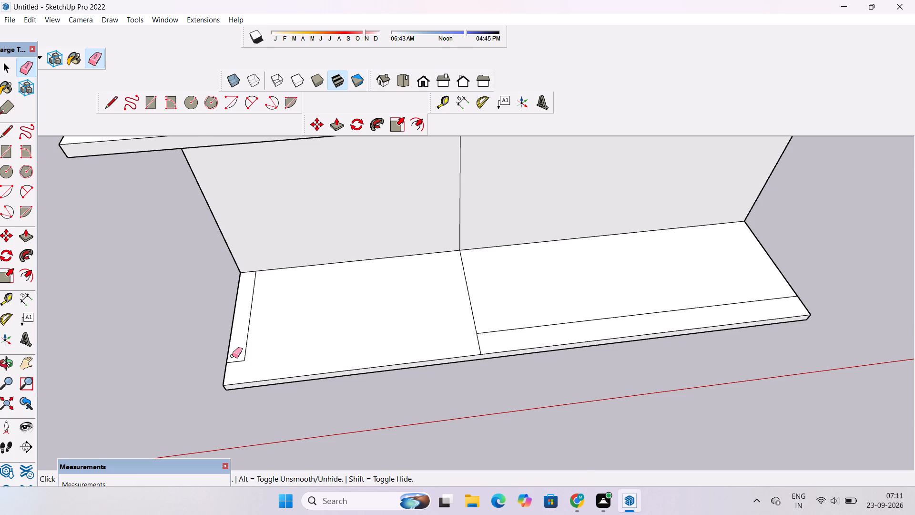
{"action": "scroll", "coordinate": [232, 356], "scroll_direction": "up", "scroll_amount": 5}
{"action": "left_click_drag", "start_coordinate": [232, 356], "coordinate": [236, 368]}
{"action": "scroll", "coordinate": [233, 360], "scroll_direction": "down", "scroll_amount": 7}
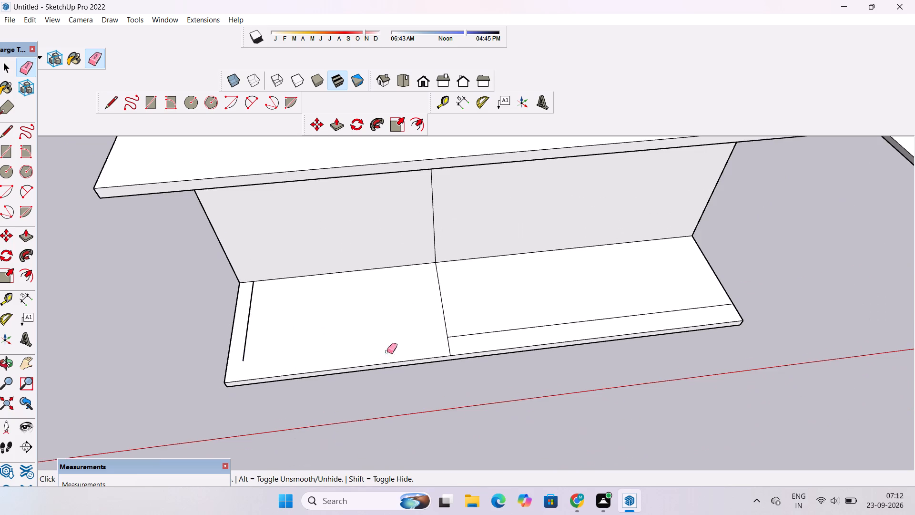
{"action": "scroll", "coordinate": [504, 332], "scroll_direction": "up", "scroll_amount": 3}
{"action": "left_click_drag", "start_coordinate": [508, 326], "coordinate": [508, 331]}
{"action": "scroll", "coordinate": [467, 333], "scroll_direction": "down", "scroll_amount": 4}
{"action": "scroll", "coordinate": [467, 333], "scroll_direction": "up", "scroll_amount": 1}
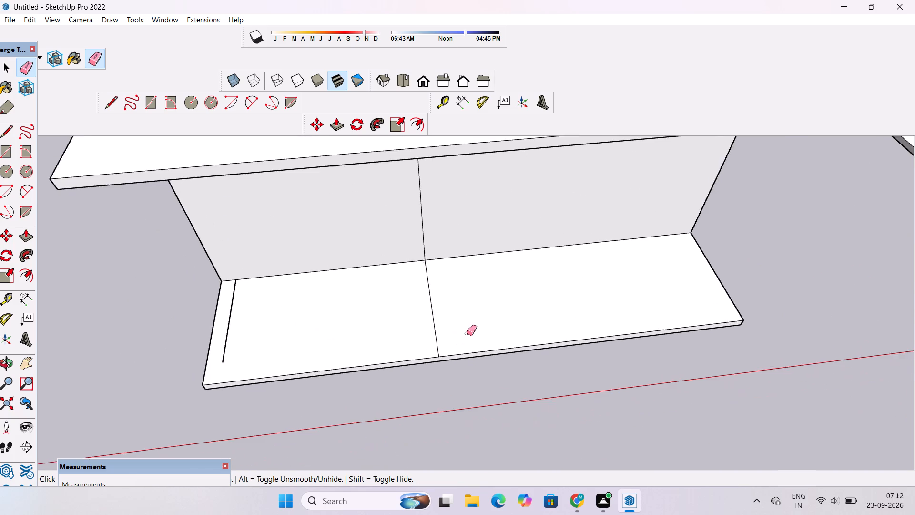
{"action": "scroll", "coordinate": [467, 333], "scroll_direction": "up", "scroll_amount": 2}
{"action": "scroll", "coordinate": [467, 333], "scroll_direction": "down", "scroll_amount": 2}
{"action": "key", "text": "space"}
Place a guide 2' in from the slab's long front edge, parallel to the red axis.
{"action": "type", "text": "t"}
{"action": "left_click", "coordinate": [400, 361]}
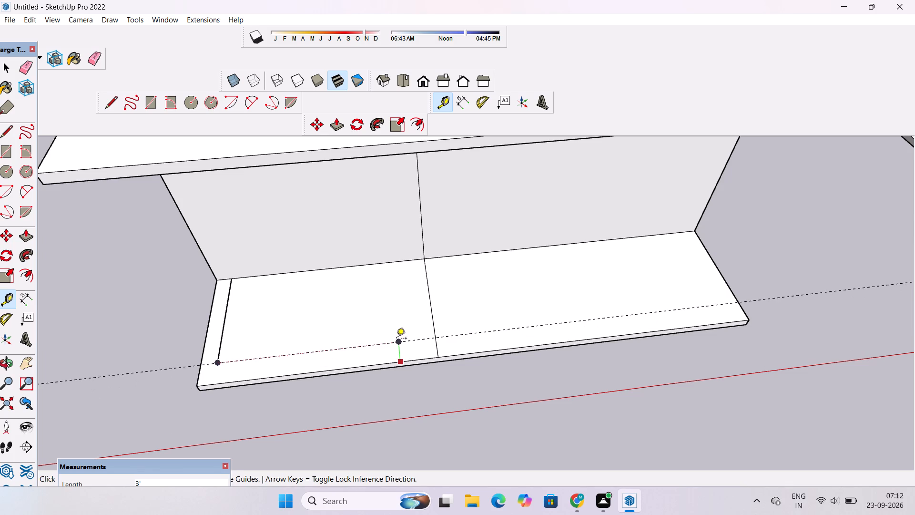
{"action": "type", "text": "2'"}
{"action": "key", "text": "Return"}
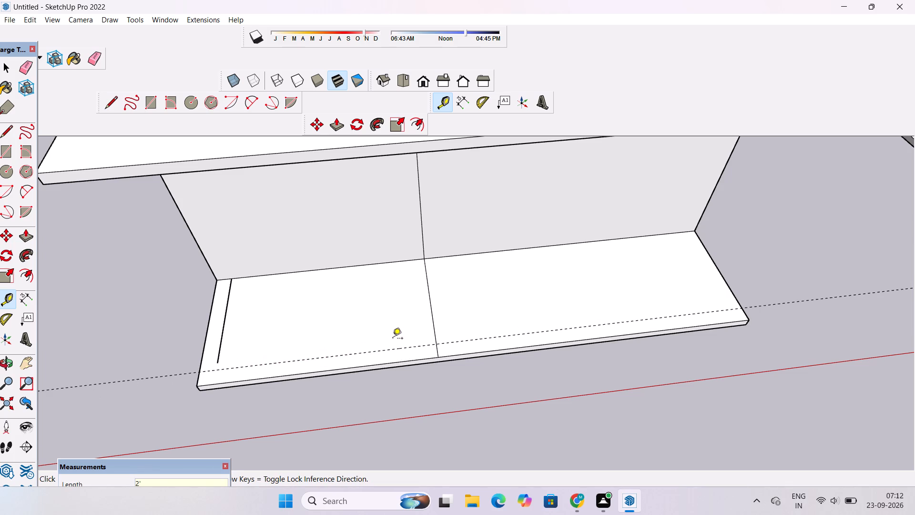
Extend the line near the slab's short edge by 1' so it meets the front guide.
{"action": "key", "text": "l"}
{"action": "scroll", "coordinate": [221, 373], "scroll_direction": "up", "scroll_amount": 4}
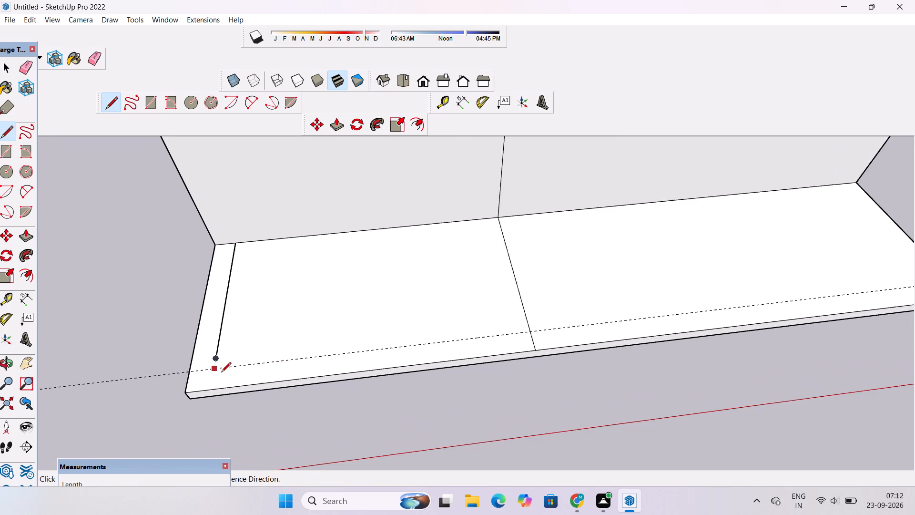
{"action": "scroll", "coordinate": [221, 373], "scroll_direction": "up", "scroll_amount": 11}
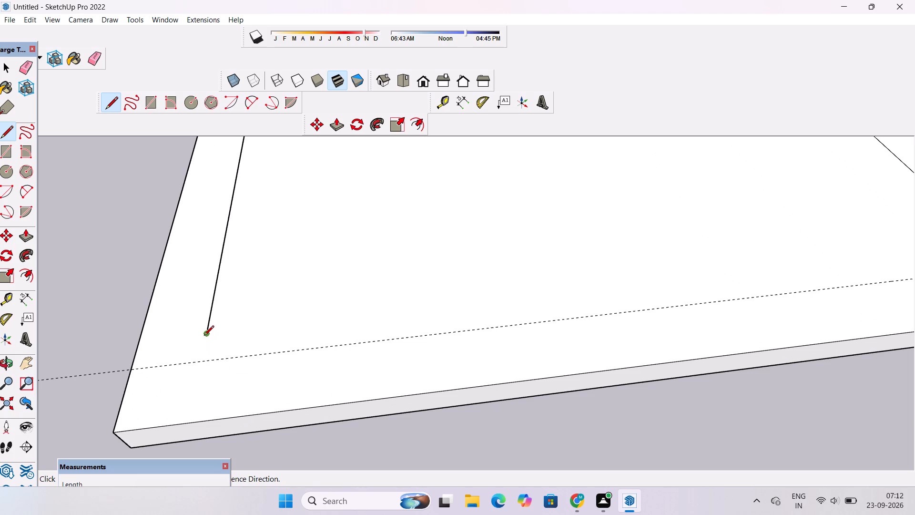
{"action": "left_click", "coordinate": [205, 335]}
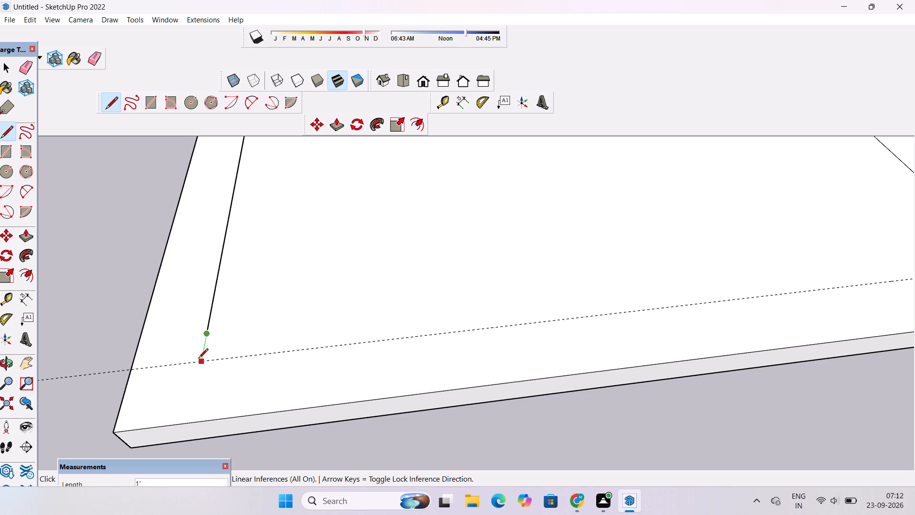
{"action": "left_click", "coordinate": [200, 362]}
Draw a line along the front guide from that corner to the slab's far short edge.
{"action": "scroll", "coordinate": [189, 358], "scroll_direction": "down", "scroll_amount": 9}
{"action": "scroll", "coordinate": [240, 345], "scroll_direction": "down", "scroll_amount": 4}
{"action": "scroll", "coordinate": [300, 345], "scroll_direction": "down", "scroll_amount": 8}
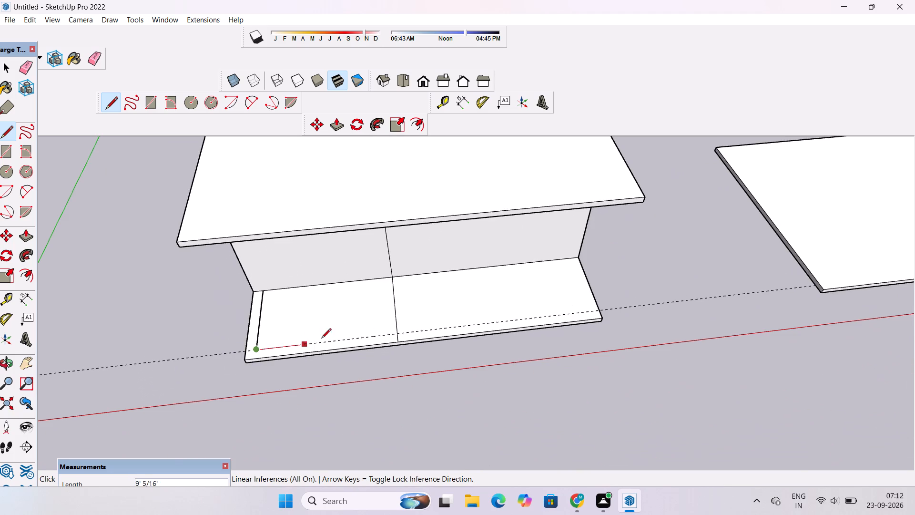
{"action": "scroll", "coordinate": [610, 314], "scroll_direction": "up", "scroll_amount": 7}
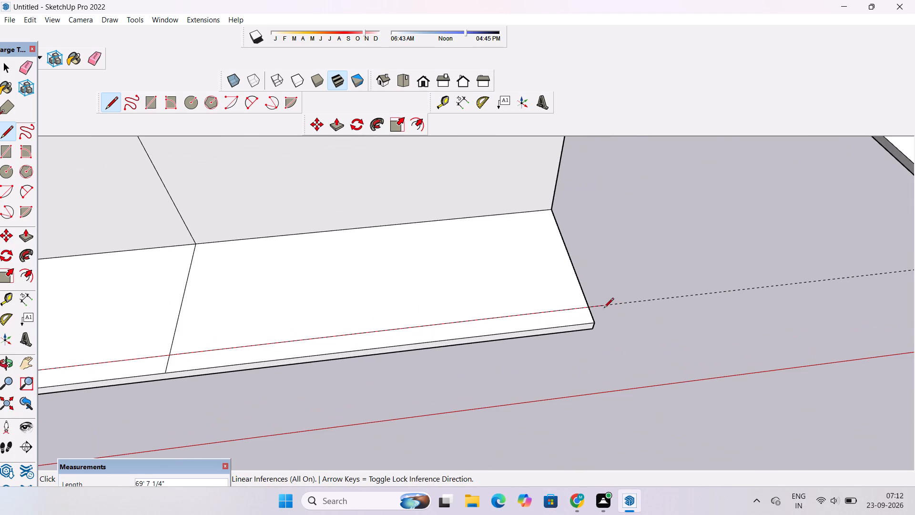
{"action": "left_click", "coordinate": [588, 306]}
{"action": "scroll", "coordinate": [425, 328], "scroll_direction": "down", "scroll_amount": 2}
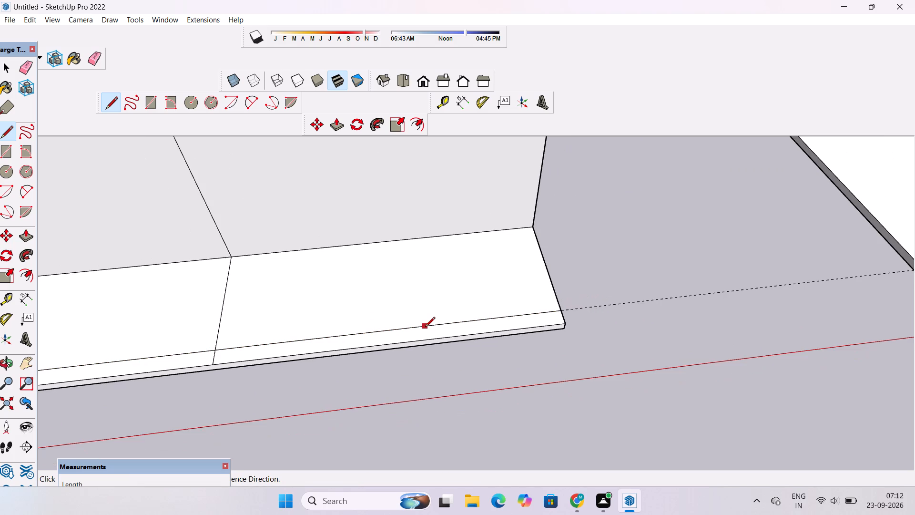
{"action": "scroll", "coordinate": [425, 328], "scroll_direction": "down", "scroll_amount": 2}
{"action": "scroll", "coordinate": [425, 328], "scroll_direction": "up", "scroll_amount": 4}
{"action": "scroll", "coordinate": [425, 328], "scroll_direction": "down", "scroll_amount": 5}
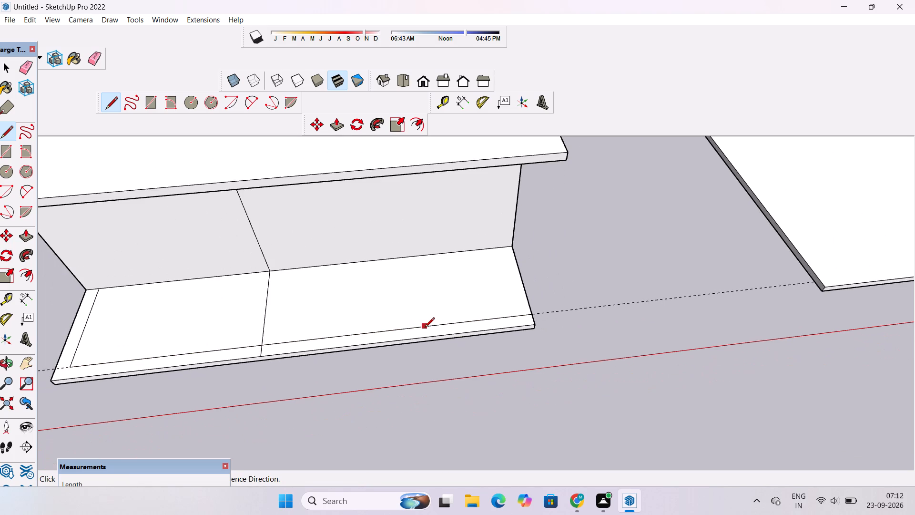
{"action": "scroll", "coordinate": [425, 328], "scroll_direction": "up", "scroll_amount": 4}
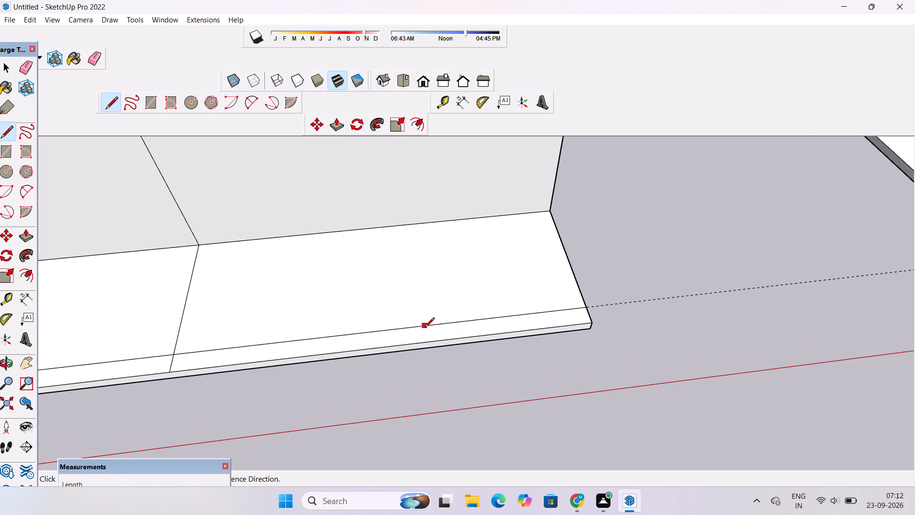
Erase the dashed guide running along the slab's long front edge.
{"action": "key", "text": "space"}
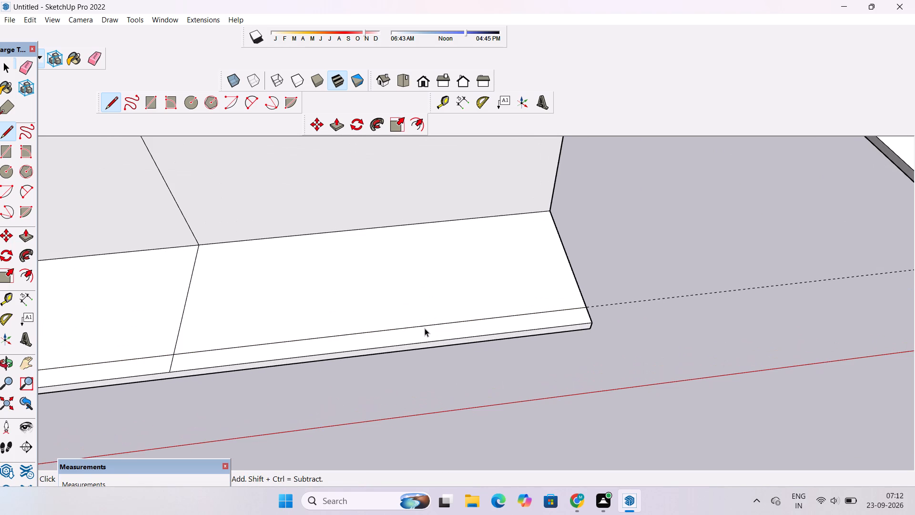
{"action": "type", "text": "o"}
{"action": "left_click_drag", "start_coordinate": [434, 343], "coordinate": [417, 302]}
{"action": "left_click_drag", "start_coordinate": [417, 302], "coordinate": [514, 359], "text": "shift"}
{"action": "scroll", "coordinate": [519, 350], "scroll_direction": "down", "scroll_amount": 5}
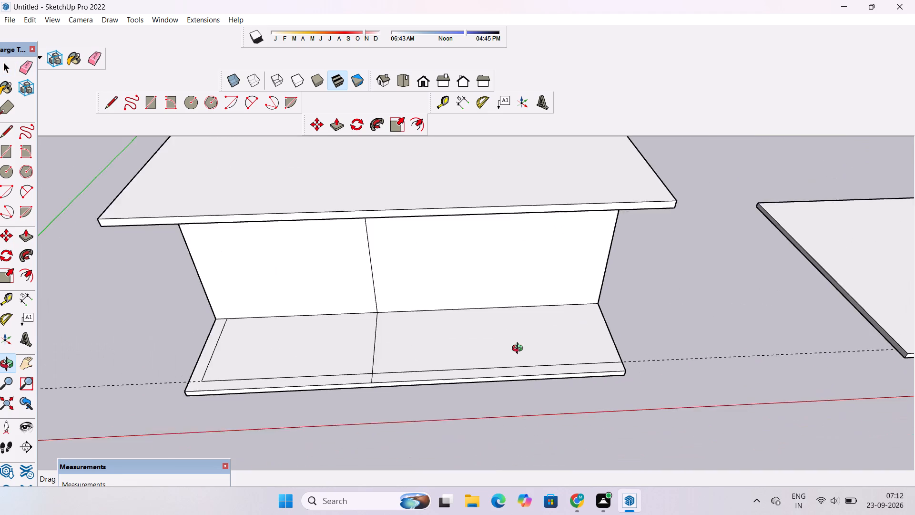
{"action": "left_click_drag", "start_coordinate": [523, 366], "coordinate": [530, 391]}
{"action": "left_click_drag", "start_coordinate": [530, 391], "coordinate": [525, 371]}
{"action": "key", "text": "e"}
{"action": "left_click_drag", "start_coordinate": [667, 319], "coordinate": [669, 347]}
Examine the slab's front strip, the raised block and the roof overhang from several angles.
{"action": "key", "text": "o"}
{"action": "scroll", "coordinate": [575, 341], "scroll_direction": "down", "scroll_amount": 1}
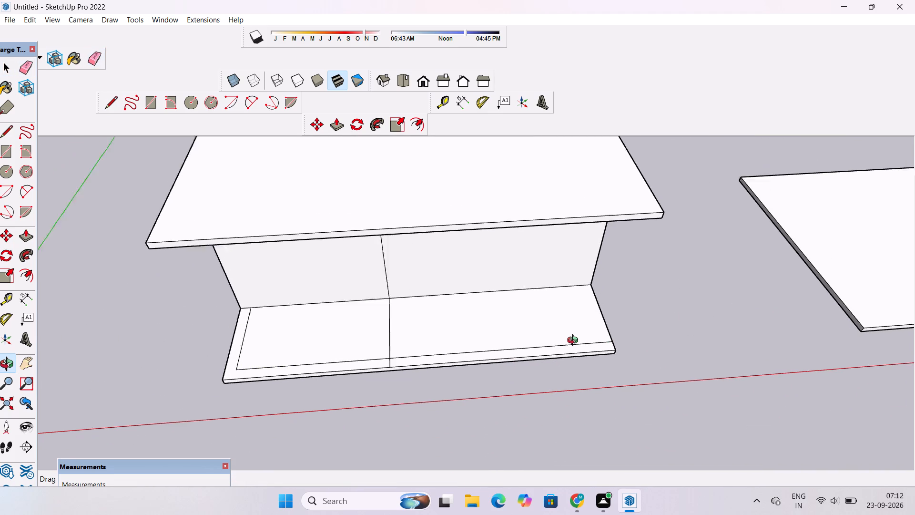
{"action": "scroll", "coordinate": [575, 341], "scroll_direction": "down", "scroll_amount": 3}
{"action": "left_click_drag", "start_coordinate": [419, 398], "coordinate": [417, 370]}
{"action": "scroll", "coordinate": [412, 366], "scroll_direction": "up", "scroll_amount": 3}
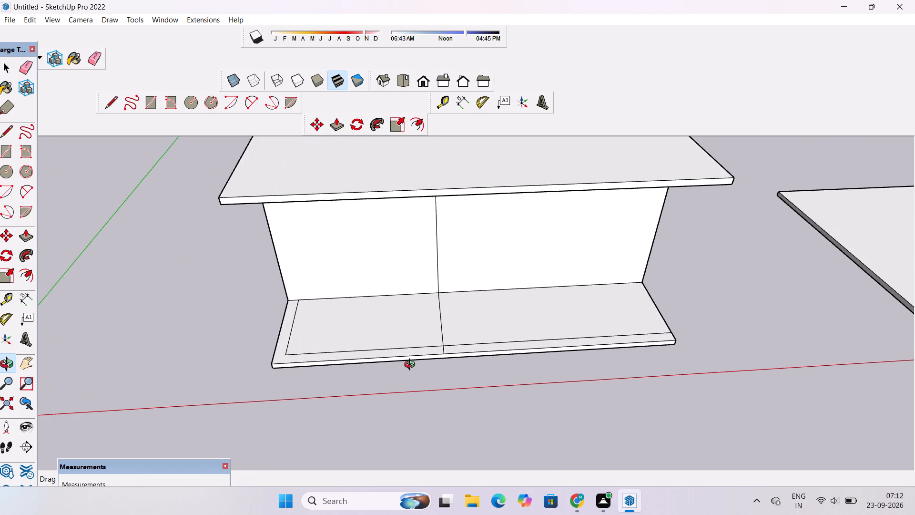
{"action": "scroll", "coordinate": [412, 366], "scroll_direction": "up", "scroll_amount": 4}
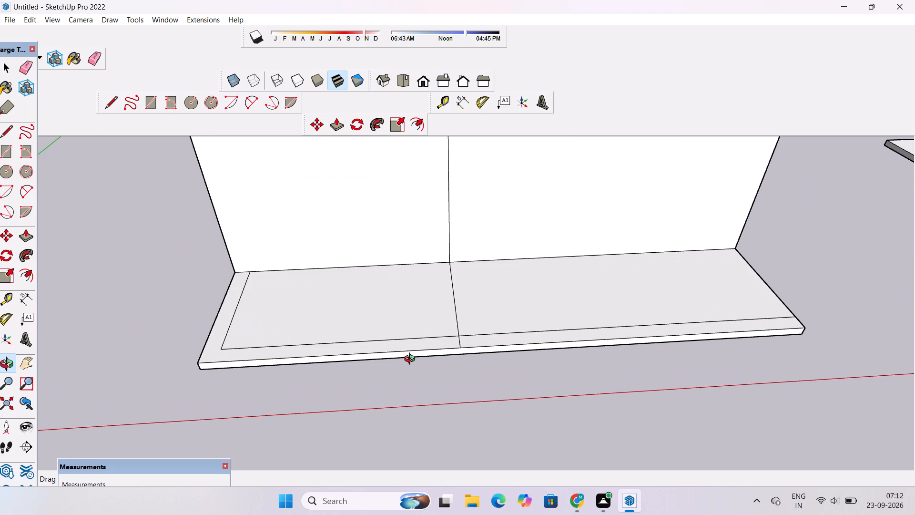
{"action": "scroll", "coordinate": [412, 359], "scroll_direction": "down", "scroll_amount": 1}
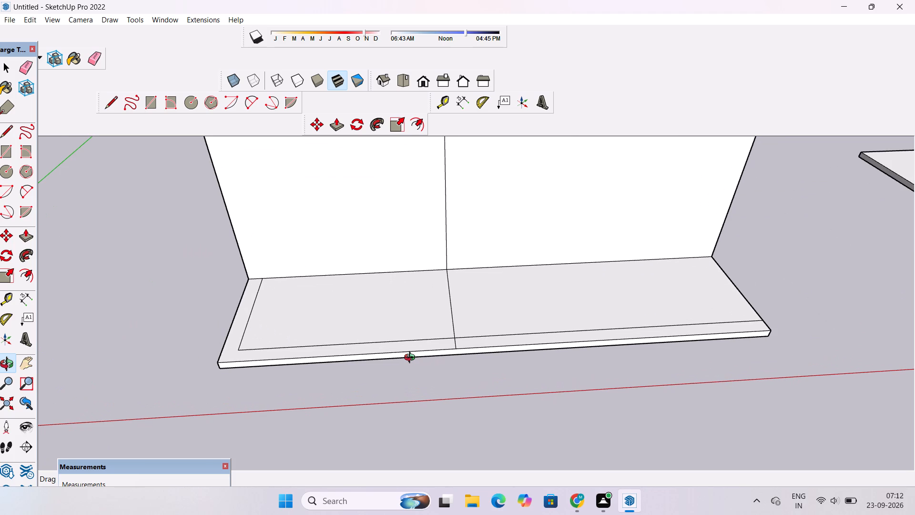
{"action": "scroll", "coordinate": [412, 359], "scroll_direction": "down", "scroll_amount": 2}
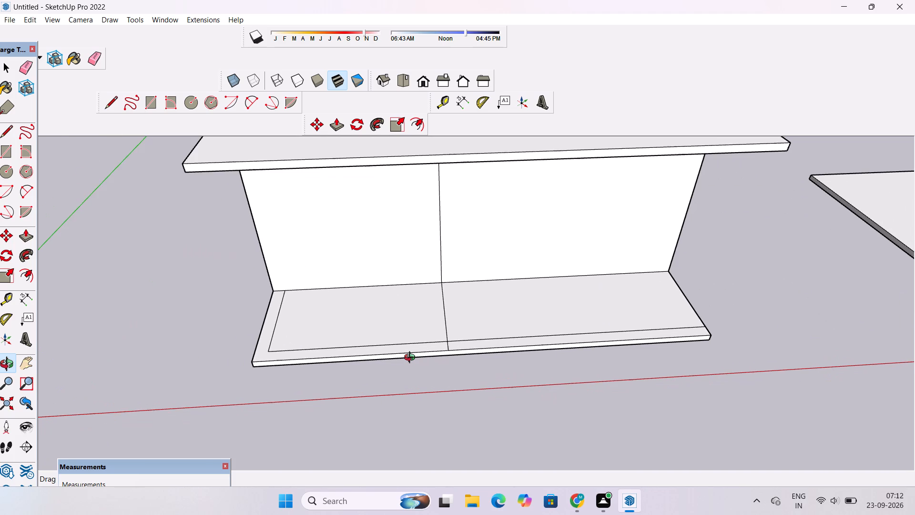
{"action": "left_click_drag", "start_coordinate": [412, 359], "coordinate": [382, 360]}
{"action": "left_click", "coordinate": [369, 358]}
{"action": "left_click_drag", "start_coordinate": [333, 367], "coordinate": [448, 380]}
{"action": "left_click_drag", "start_coordinate": [446, 382], "coordinate": [414, 401], "text": "shift"}
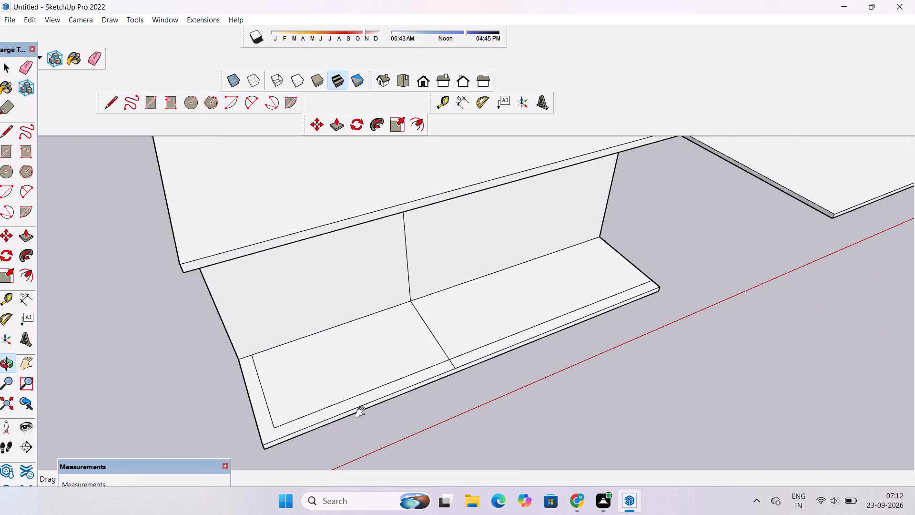
{"action": "left_click_drag", "start_coordinate": [361, 412], "coordinate": [375, 339], "text": "shift"}
{"action": "left_click_drag", "start_coordinate": [395, 378], "coordinate": [387, 331]}
{"action": "left_click_drag", "start_coordinate": [386, 331], "coordinate": [654, 293]}
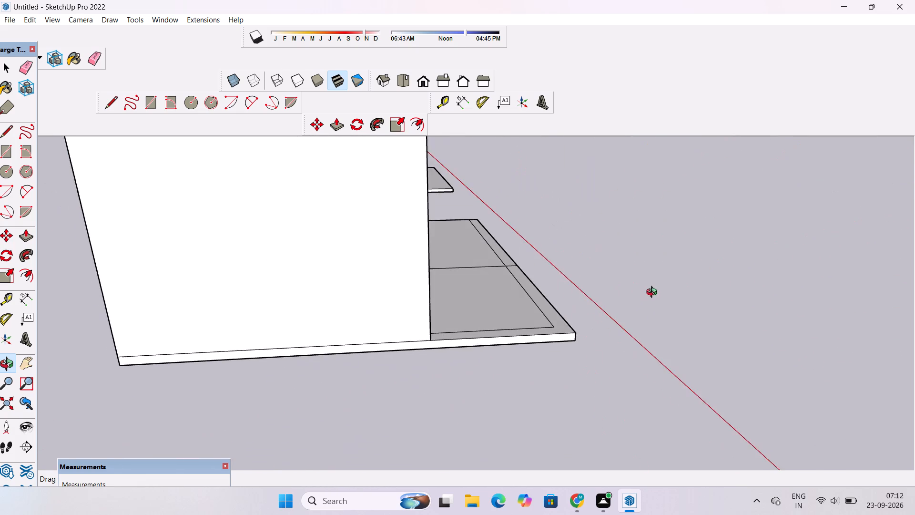
{"action": "left_click_drag", "start_coordinate": [654, 293], "coordinate": [349, 345]}
{"action": "scroll", "coordinate": [347, 341], "scroll_direction": "down", "scroll_amount": 4}
{"action": "left_click_drag", "start_coordinate": [484, 319], "coordinate": [386, 339]}
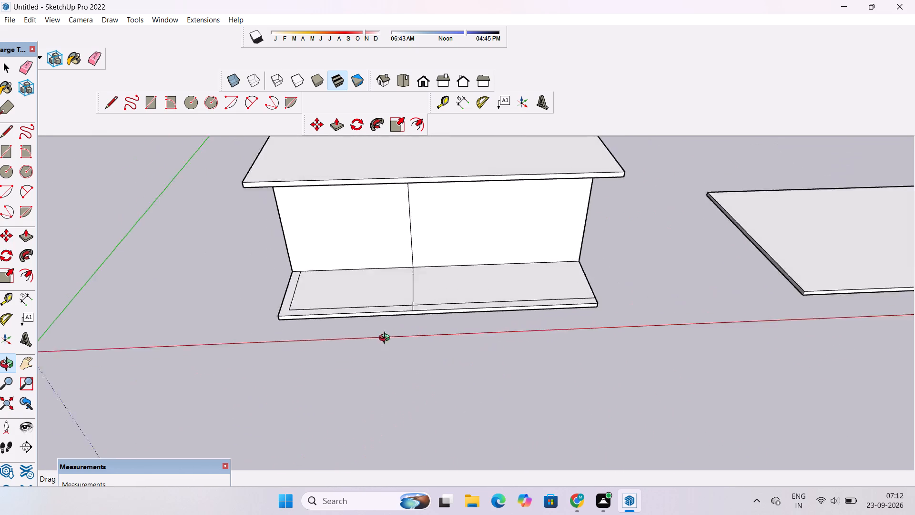
{"action": "left_click_drag", "start_coordinate": [386, 339], "coordinate": [362, 339]}
{"action": "left_click_drag", "start_coordinate": [349, 328], "coordinate": [557, 325]}
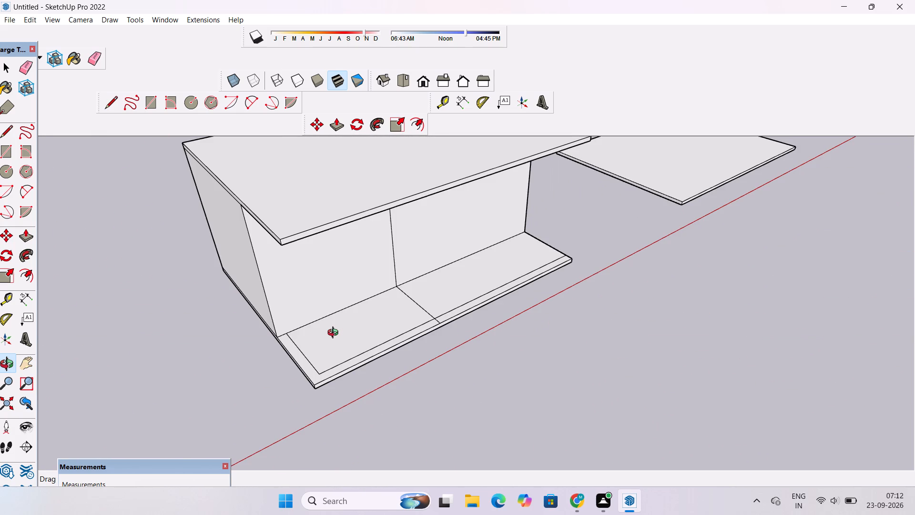
{"action": "scroll", "coordinate": [330, 332], "scroll_direction": "up", "scroll_amount": 6}
{"action": "scroll", "coordinate": [327, 333], "scroll_direction": "down", "scroll_amount": 3}
{"action": "left_click_drag", "start_coordinate": [219, 350], "coordinate": [484, 291]}
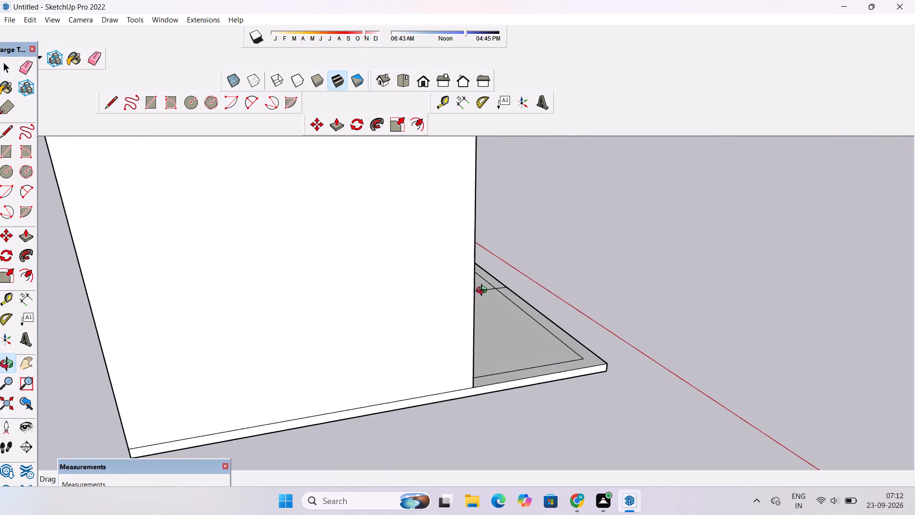
{"action": "left_click_drag", "start_coordinate": [484, 291], "coordinate": [196, 316]}
{"action": "scroll", "coordinate": [196, 315], "scroll_direction": "down", "scroll_amount": 4}
{"action": "left_click_drag", "start_coordinate": [218, 310], "coordinate": [262, 350], "text": "shift"}
{"action": "left_click_drag", "start_coordinate": [267, 362], "coordinate": [296, 307], "text": "shift"}
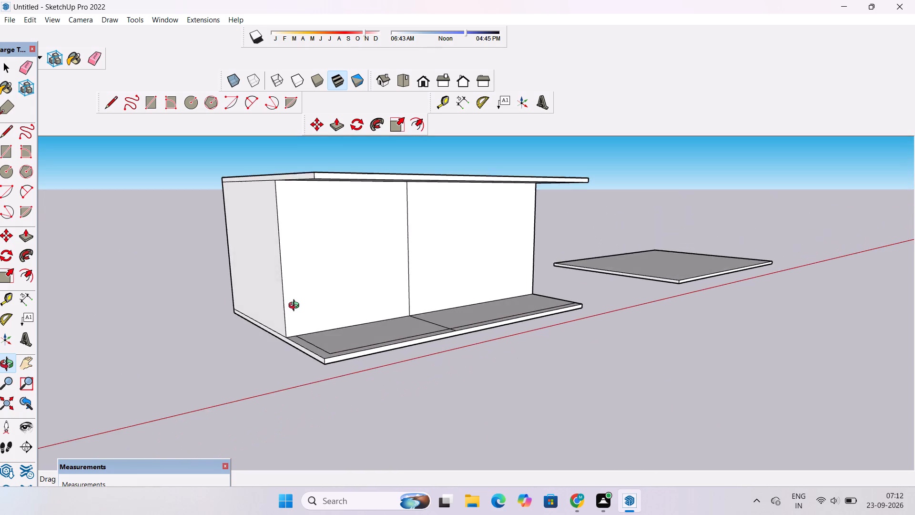
{"action": "left_click_drag", "start_coordinate": [296, 307], "coordinate": [298, 303], "text": "shift"}
{"action": "scroll", "coordinate": [300, 305], "scroll_direction": "down", "scroll_amount": 7}
{"action": "scroll", "coordinate": [306, 329], "scroll_direction": "up", "scroll_amount": 3}
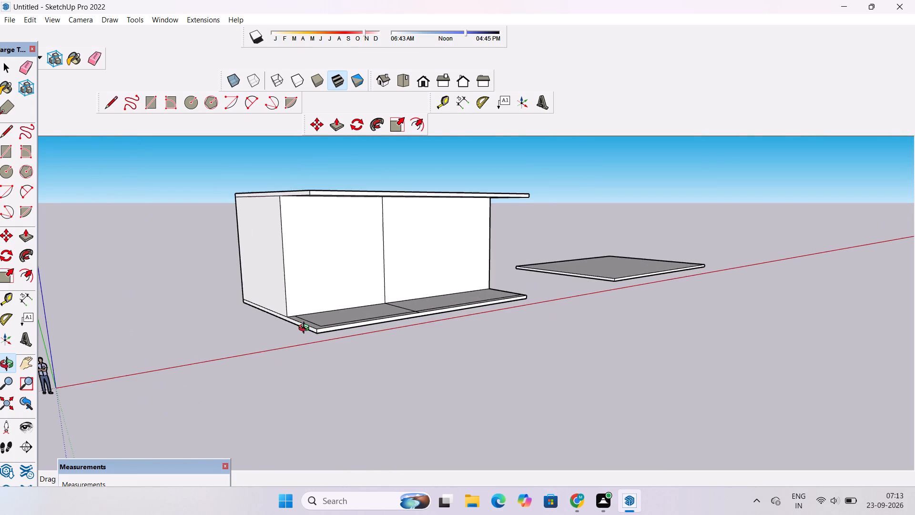
{"action": "scroll", "coordinate": [306, 329], "scroll_direction": "up", "scroll_amount": 2}
{"action": "scroll", "coordinate": [306, 329], "scroll_direction": "down", "scroll_amount": 5}
{"action": "scroll", "coordinate": [306, 329], "scroll_direction": "up", "scroll_amount": 4}
{"action": "scroll", "coordinate": [306, 329], "scroll_direction": "down", "scroll_amount": 5}
{"action": "scroll", "coordinate": [306, 329], "scroll_direction": "up", "scroll_amount": 5}
{"action": "scroll", "coordinate": [306, 329], "scroll_direction": "down", "scroll_amount": 4}
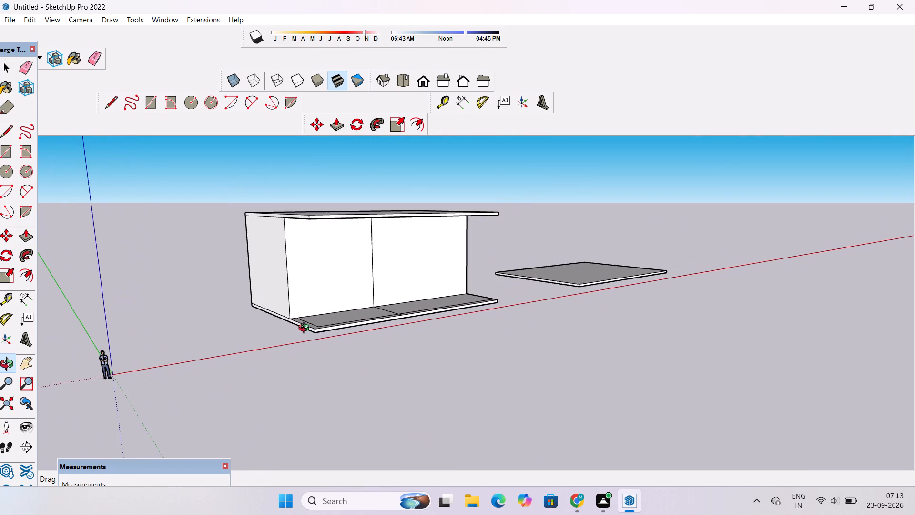
{"action": "scroll", "coordinate": [306, 329], "scroll_direction": "up", "scroll_amount": 4}
{"action": "scroll", "coordinate": [306, 329], "scroll_direction": "down", "scroll_amount": 5}
{"action": "scroll", "coordinate": [306, 329], "scroll_direction": "up", "scroll_amount": 6}
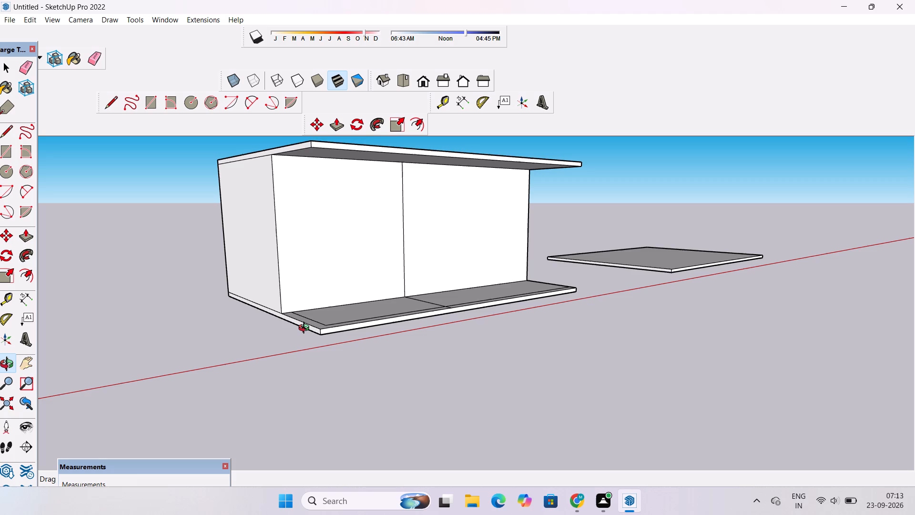
{"action": "scroll", "coordinate": [306, 329], "scroll_direction": "down", "scroll_amount": 3}
{"action": "left_click_drag", "start_coordinate": [319, 330], "coordinate": [279, 319]}
{"action": "left_click_drag", "start_coordinate": [287, 313], "coordinate": [260, 366], "text": "shift"}
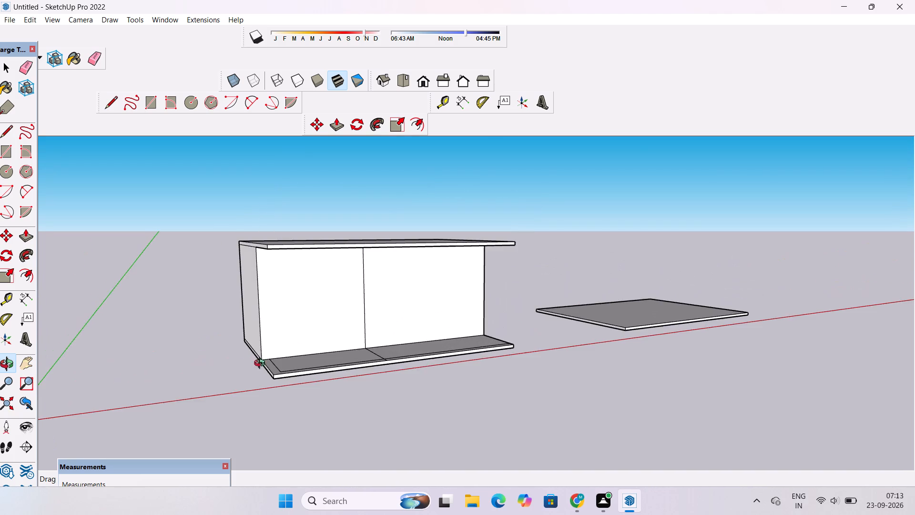
{"action": "scroll", "coordinate": [274, 348], "scroll_direction": "down", "scroll_amount": 6}
{"action": "left_click_drag", "start_coordinate": [333, 290], "coordinate": [351, 425]}
{"action": "scroll", "coordinate": [351, 413], "scroll_direction": "up", "scroll_amount": 5}
{"action": "left_click_drag", "start_coordinate": [354, 410], "coordinate": [316, 354]}
{"action": "left_click_drag", "start_coordinate": [316, 354], "coordinate": [319, 324], "text": "shift"}
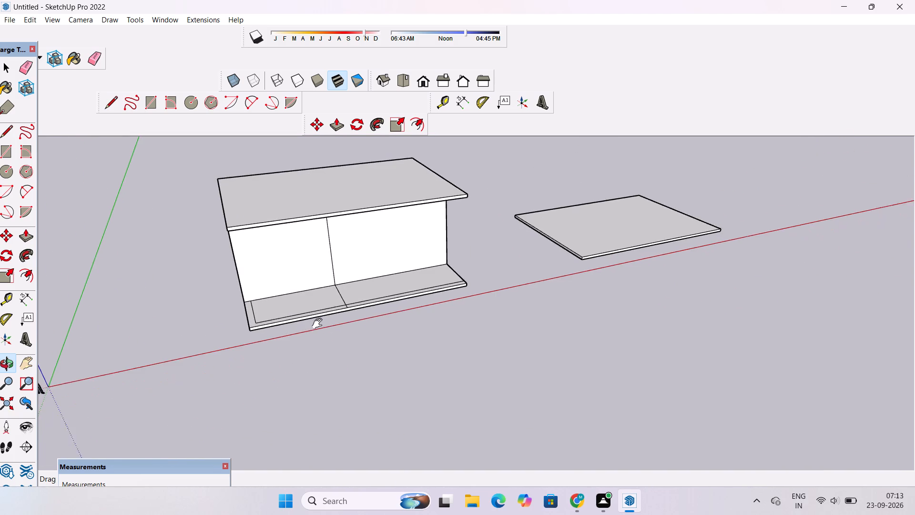
{"action": "left_click_drag", "start_coordinate": [319, 324], "coordinate": [319, 322], "text": "shift"}
{"action": "scroll", "coordinate": [322, 319], "scroll_direction": "up", "scroll_amount": 7}
{"action": "scroll", "coordinate": [325, 317], "scroll_direction": "down", "scroll_amount": 2}
{"action": "left_click_drag", "start_coordinate": [354, 343], "coordinate": [318, 290]}
{"action": "left_click_drag", "start_coordinate": [319, 284], "coordinate": [365, 391], "text": "shift"}
{"action": "scroll", "coordinate": [369, 360], "scroll_direction": "down", "scroll_amount": 5}
{"action": "left_click_drag", "start_coordinate": [363, 349], "coordinate": [457, 433]}
{"action": "scroll", "coordinate": [426, 396], "scroll_direction": "up", "scroll_amount": 11}
{"action": "scroll", "coordinate": [426, 395], "scroll_direction": "down", "scroll_amount": 5}
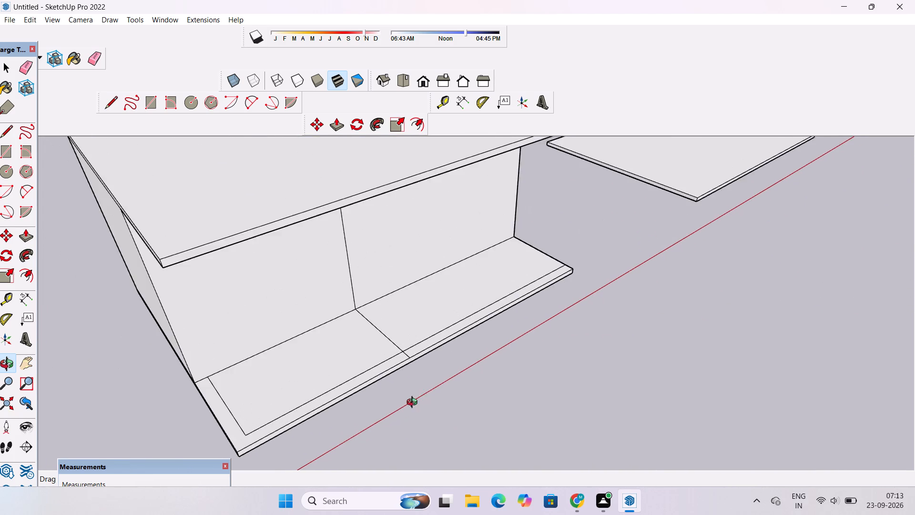
{"action": "left_click_drag", "start_coordinate": [414, 403], "coordinate": [373, 358]}
{"action": "left_click_drag", "start_coordinate": [373, 356], "coordinate": [342, 407]}
{"action": "left_click_drag", "start_coordinate": [335, 406], "coordinate": [463, 408], "text": "shift"}
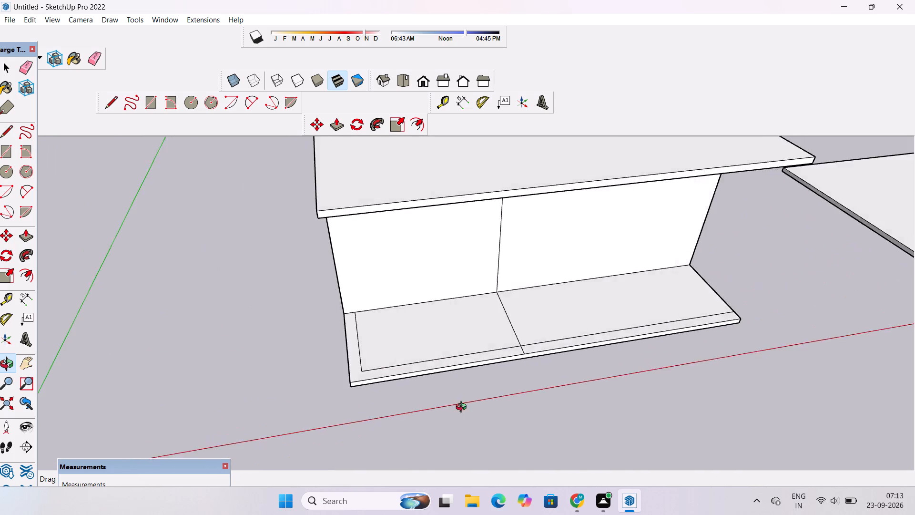
{"action": "left_click_drag", "start_coordinate": [463, 408], "coordinate": [432, 428], "text": "shift"}
{"action": "scroll", "coordinate": [435, 418], "scroll_direction": "down", "scroll_amount": 2}
{"action": "left_click_drag", "start_coordinate": [432, 407], "coordinate": [563, 360]}
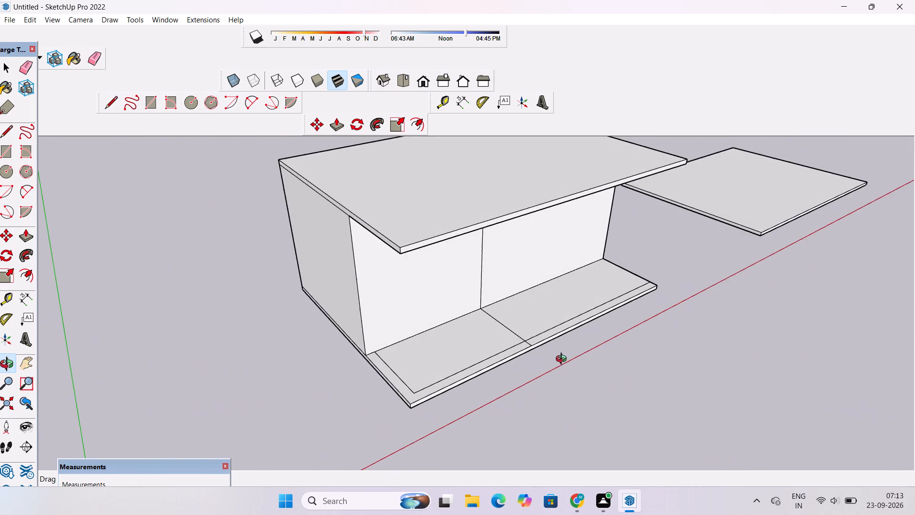
{"action": "left_click_drag", "start_coordinate": [563, 360], "coordinate": [392, 359]}
{"action": "left_click_drag", "start_coordinate": [447, 383], "coordinate": [424, 337]}
{"action": "left_click_drag", "start_coordinate": [478, 347], "coordinate": [458, 354]}
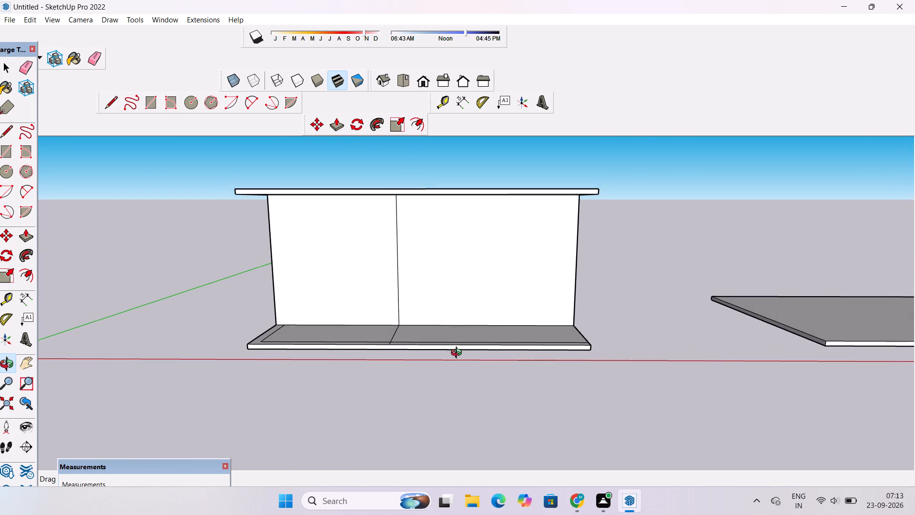
{"action": "left_click_drag", "start_coordinate": [458, 354], "coordinate": [437, 357]}
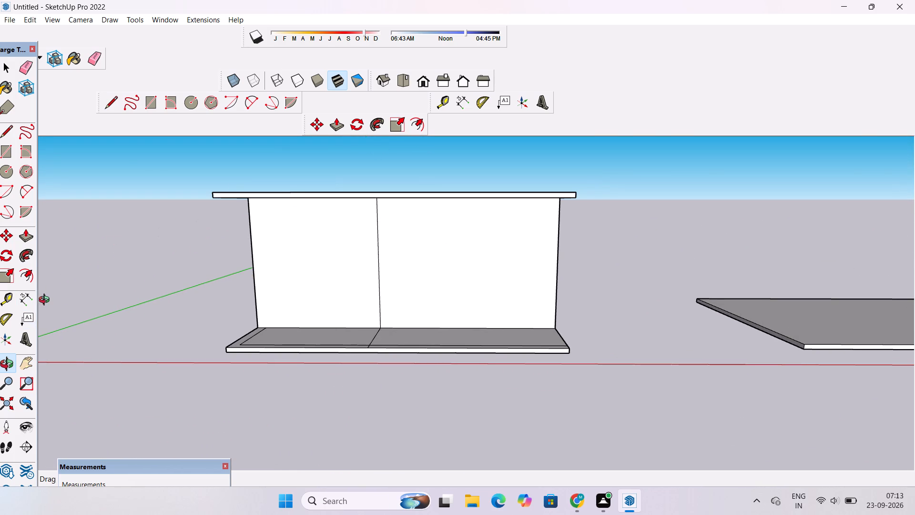
Measure the raised block's height along its front vertical edge, from the slab to the roof's underside.
{"action": "left_click", "coordinate": [28, 301]}
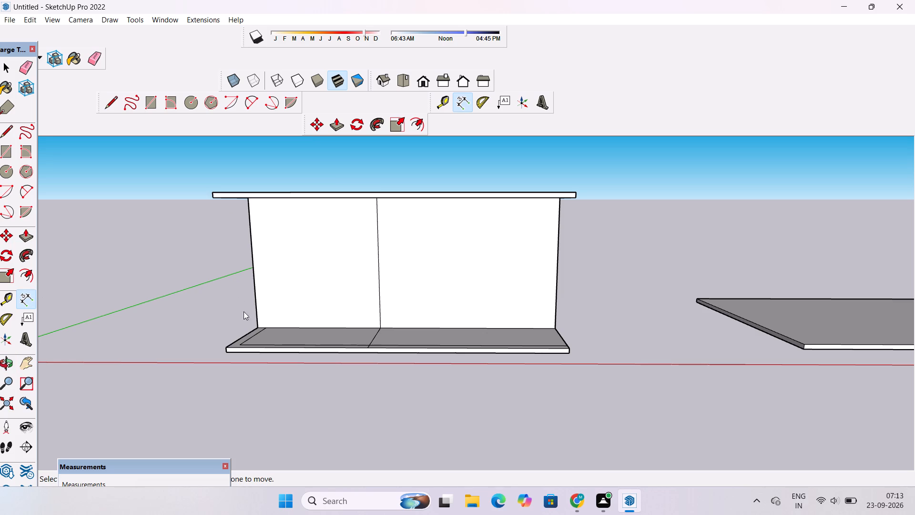
{"action": "left_click", "coordinate": [259, 326]}
{"action": "scroll", "coordinate": [233, 253], "scroll_direction": "up", "scroll_amount": 2}
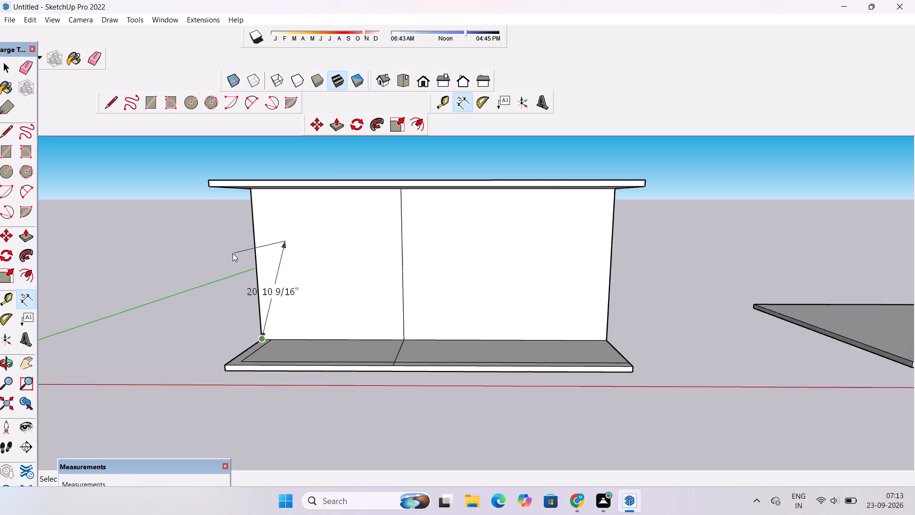
{"action": "scroll", "coordinate": [233, 253], "scroll_direction": "up", "scroll_amount": 5}
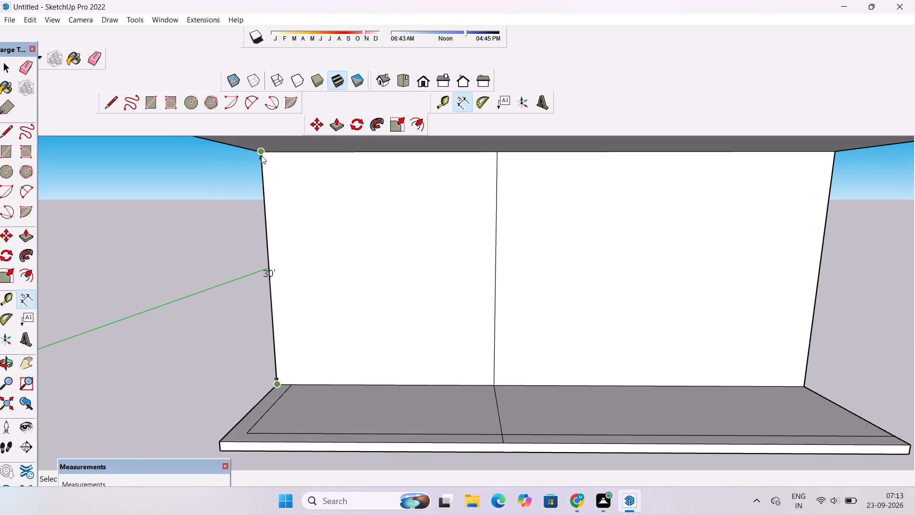
{"action": "key", "text": "space"}
Dimension the front strip's depth along the slab's short edge, from the slab corner to the block's base.
{"action": "type", "text": "o"}
{"action": "scroll", "coordinate": [261, 155], "scroll_direction": "down", "scroll_amount": 5}
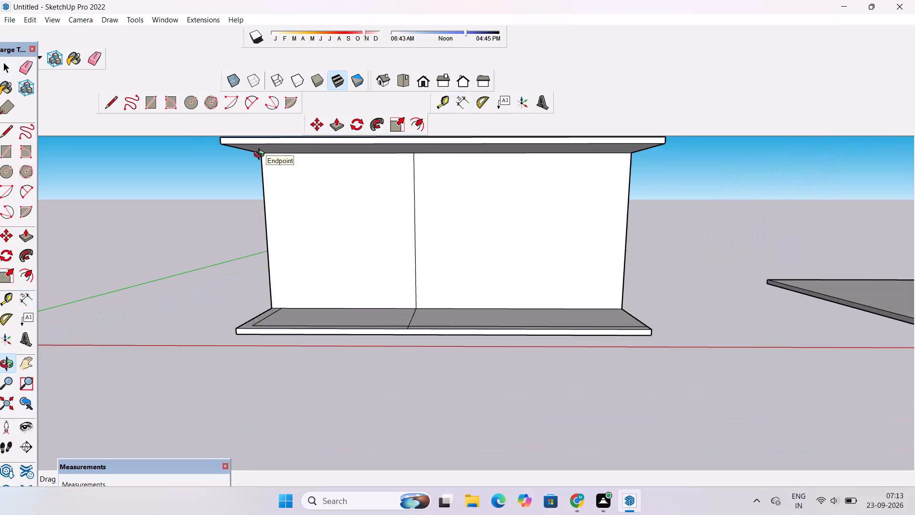
{"action": "scroll", "coordinate": [261, 155], "scroll_direction": "down", "scroll_amount": 3}
{"action": "left_click_drag", "start_coordinate": [280, 181], "coordinate": [300, 304]}
{"action": "scroll", "coordinate": [319, 257], "scroll_direction": "down", "scroll_amount": 4}
{"action": "left_click_drag", "start_coordinate": [432, 244], "coordinate": [400, 252]}
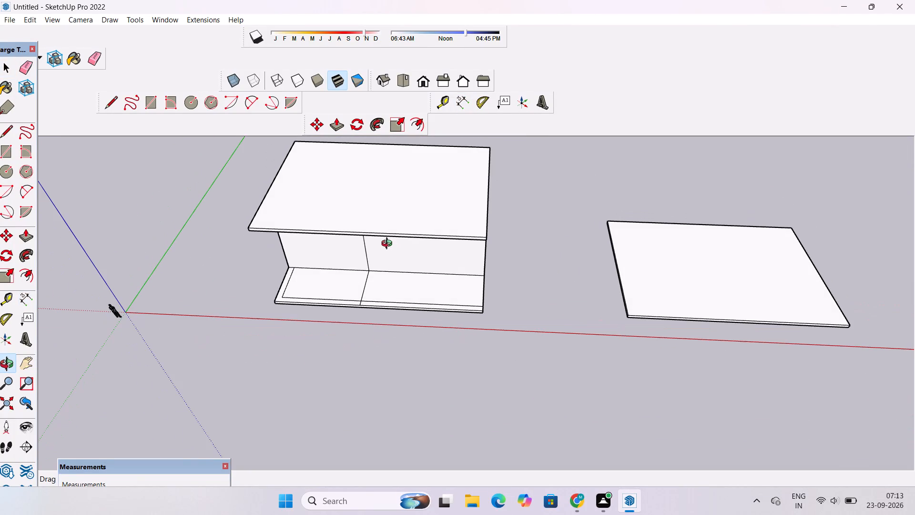
{"action": "scroll", "coordinate": [505, 310], "scroll_direction": "up", "scroll_amount": 9}
{"action": "scroll", "coordinate": [360, 303], "scroll_direction": "down", "scroll_amount": 3}
{"action": "left_click", "coordinate": [22, 298]}
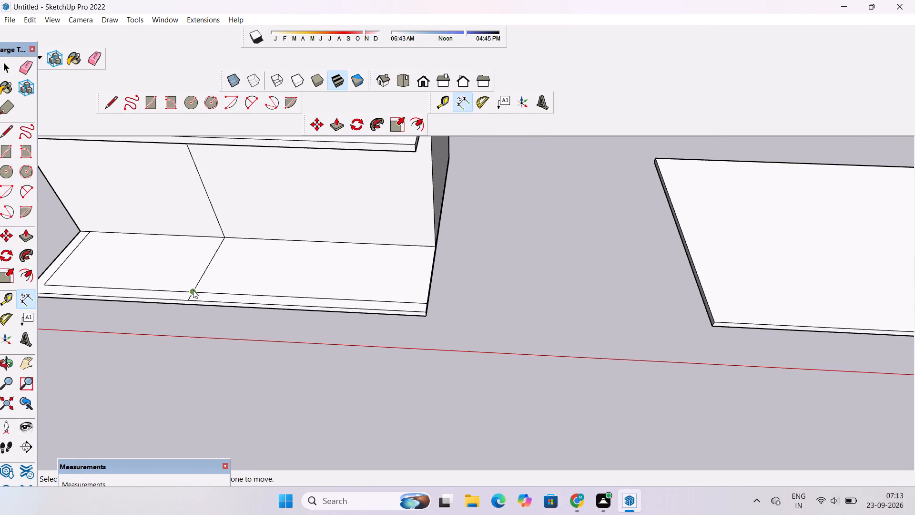
{"action": "scroll", "coordinate": [430, 312], "scroll_direction": "up", "scroll_amount": 4}
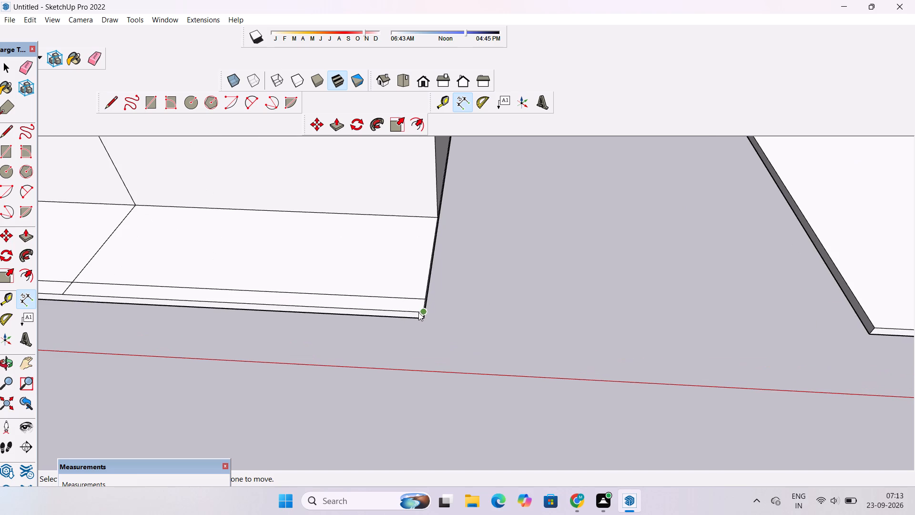
{"action": "left_click", "coordinate": [423, 311]}
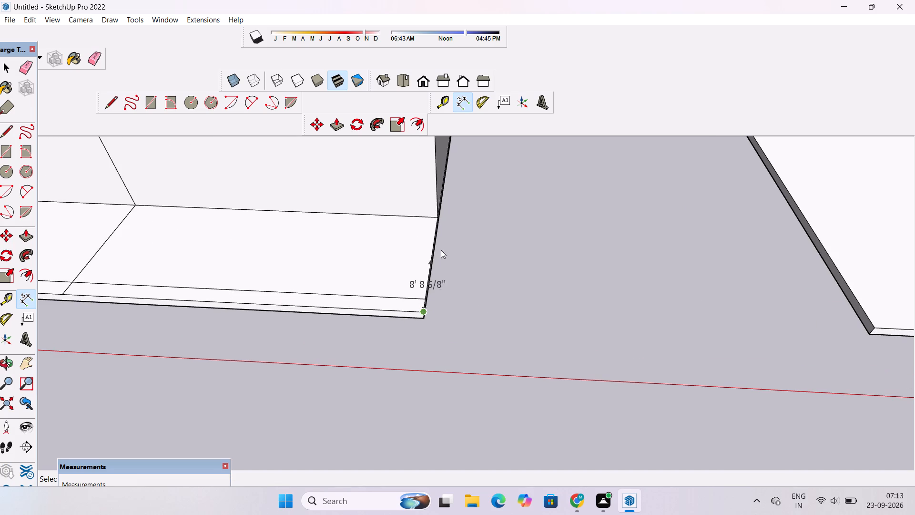
{"action": "left_click", "coordinate": [439, 218]}
{"action": "left_click", "coordinate": [468, 217]}
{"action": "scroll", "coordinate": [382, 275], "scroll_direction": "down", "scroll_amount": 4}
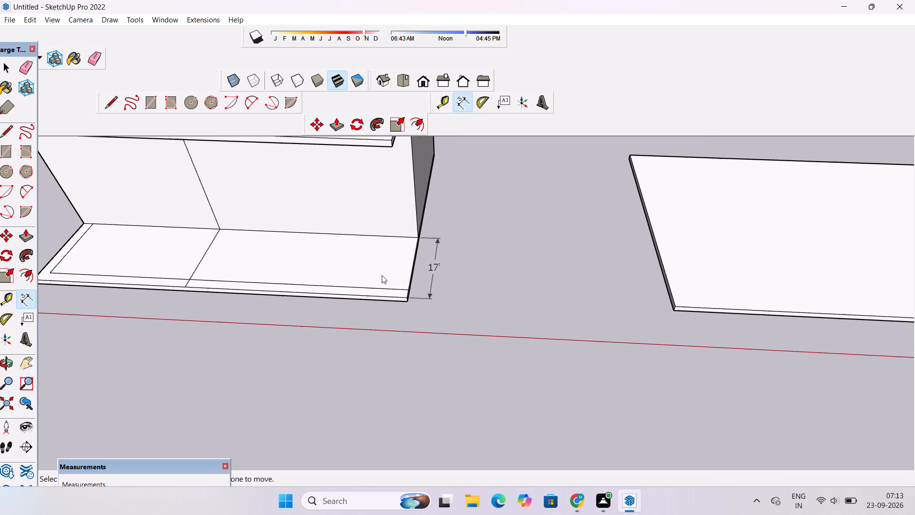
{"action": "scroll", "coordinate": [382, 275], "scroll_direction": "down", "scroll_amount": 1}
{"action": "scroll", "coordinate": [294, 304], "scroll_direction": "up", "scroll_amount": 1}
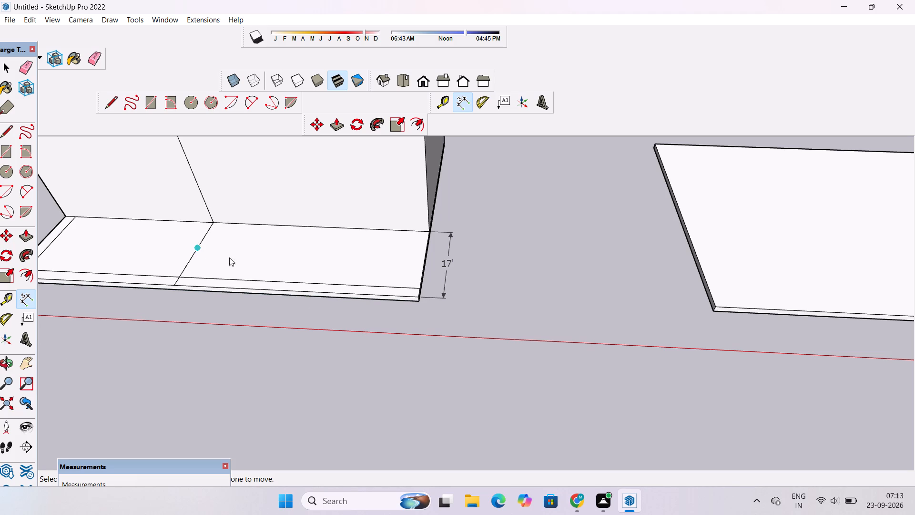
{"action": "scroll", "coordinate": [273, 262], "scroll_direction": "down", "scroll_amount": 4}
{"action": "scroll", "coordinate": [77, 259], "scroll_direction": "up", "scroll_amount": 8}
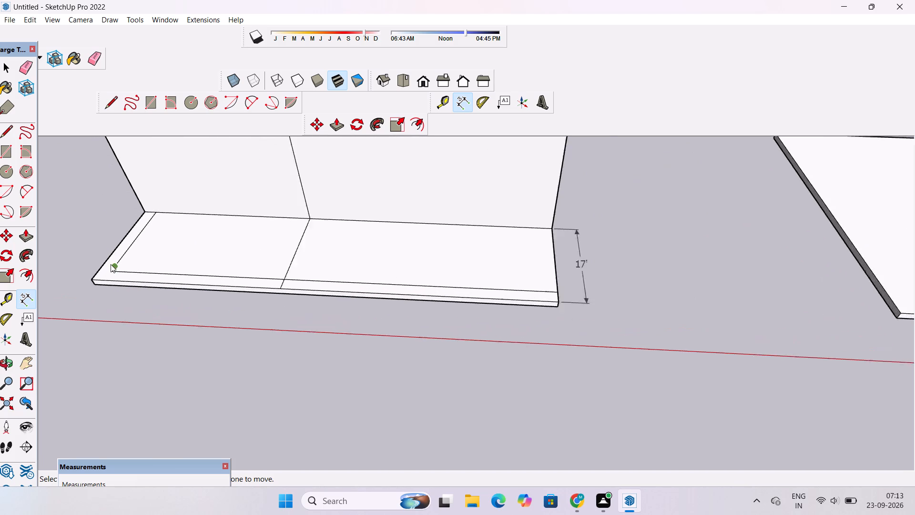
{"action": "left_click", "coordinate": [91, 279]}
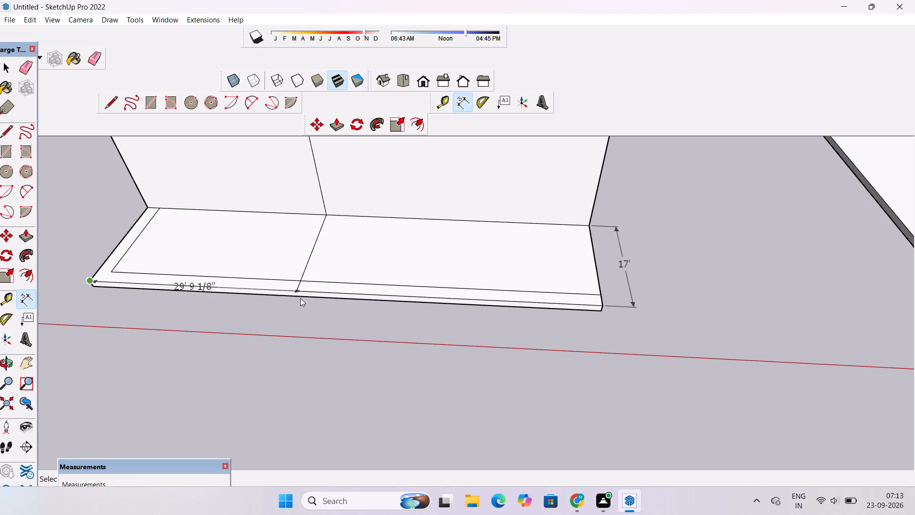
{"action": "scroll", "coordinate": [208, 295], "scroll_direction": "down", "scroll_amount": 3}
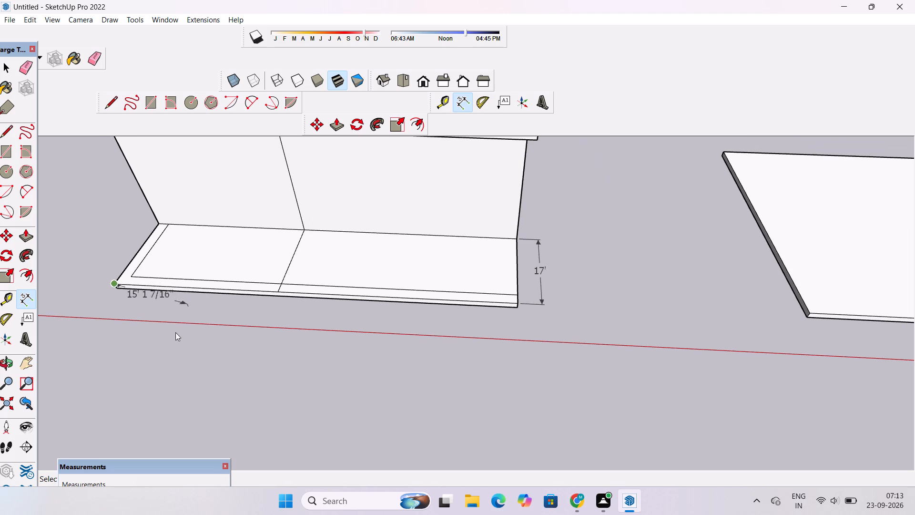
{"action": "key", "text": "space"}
Undo the front strip's depth dimension at the slab's short edge.
{"action": "key", "text": "ctrl+z"}
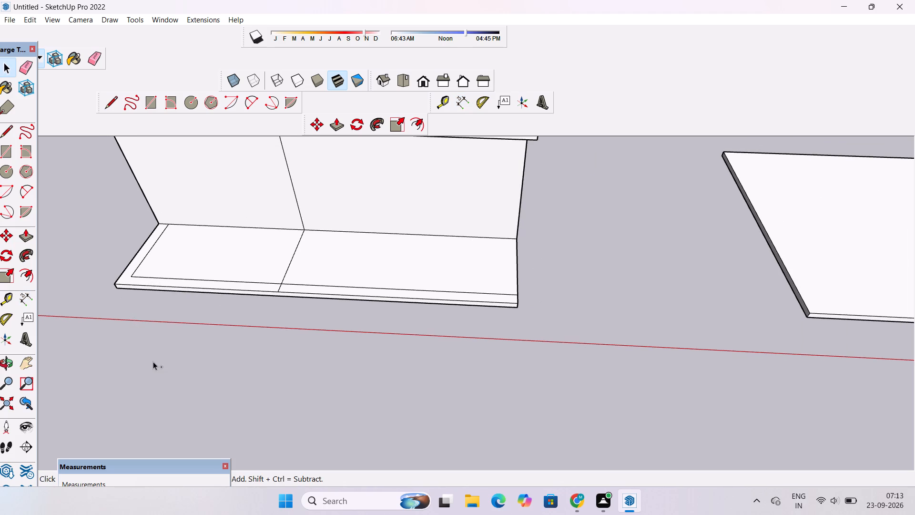
{"action": "scroll", "coordinate": [151, 342], "scroll_direction": "down", "scroll_amount": 3}
{"action": "scroll", "coordinate": [550, 301], "scroll_direction": "up", "scroll_amount": 1}
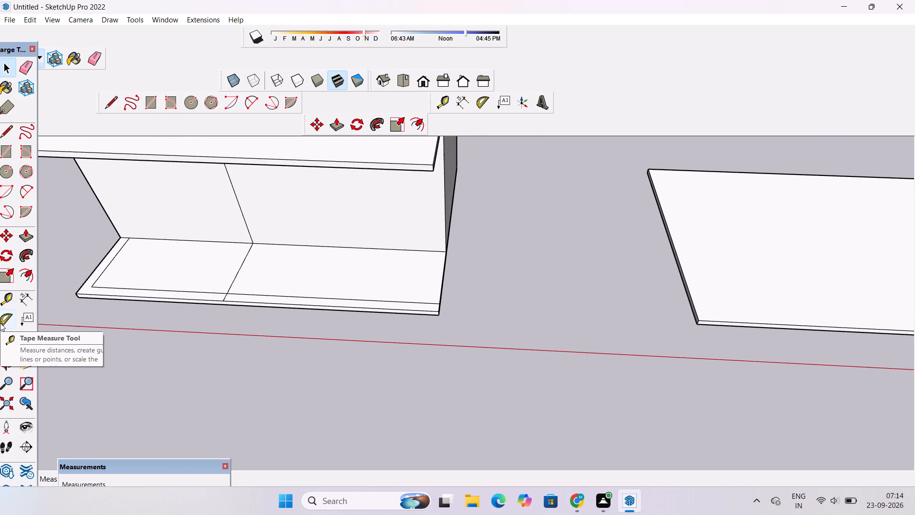
{"action": "key", "text": "ctrl+y"}
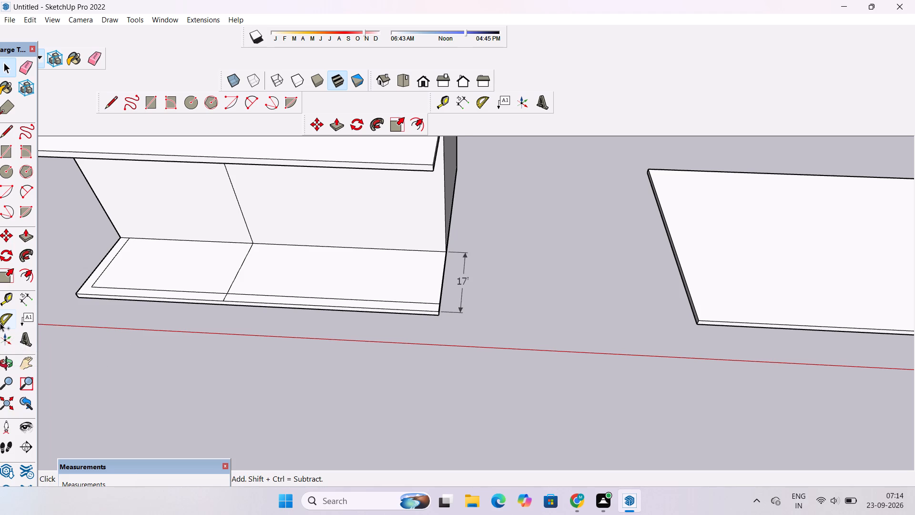
{"action": "key", "text": "ctrl+z"}
Examine the building's roof, raised block and front strip, and the separate flat slab beside it, from several angles.
{"action": "scroll", "coordinate": [3, 373], "scroll_direction": "down", "scroll_amount": 6}
{"action": "key", "text": "p"}
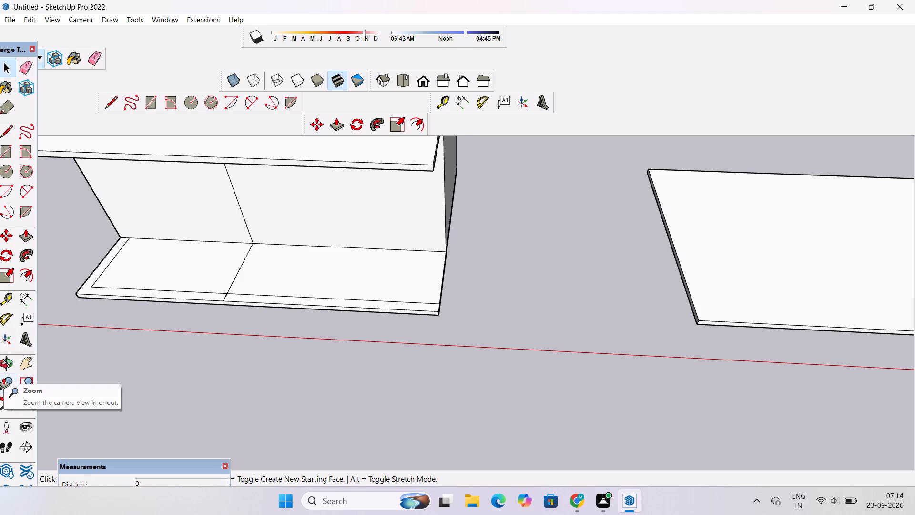
{"action": "scroll", "coordinate": [206, 346], "scroll_direction": "down", "scroll_amount": 4}
{"action": "key", "text": "o"}
{"action": "scroll", "coordinate": [217, 350], "scroll_direction": "down", "scroll_amount": 5}
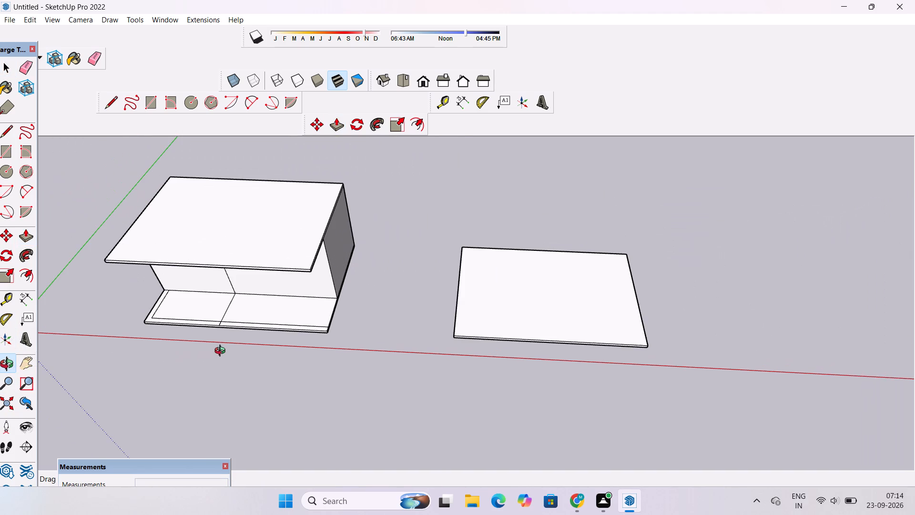
{"action": "left_click_drag", "start_coordinate": [261, 329], "coordinate": [272, 344]}
{"action": "scroll", "coordinate": [272, 344], "scroll_direction": "down", "scroll_amount": 6}
{"action": "scroll", "coordinate": [256, 309], "scroll_direction": "up", "scroll_amount": 7}
{"action": "left_click_drag", "start_coordinate": [253, 316], "coordinate": [392, 246]}
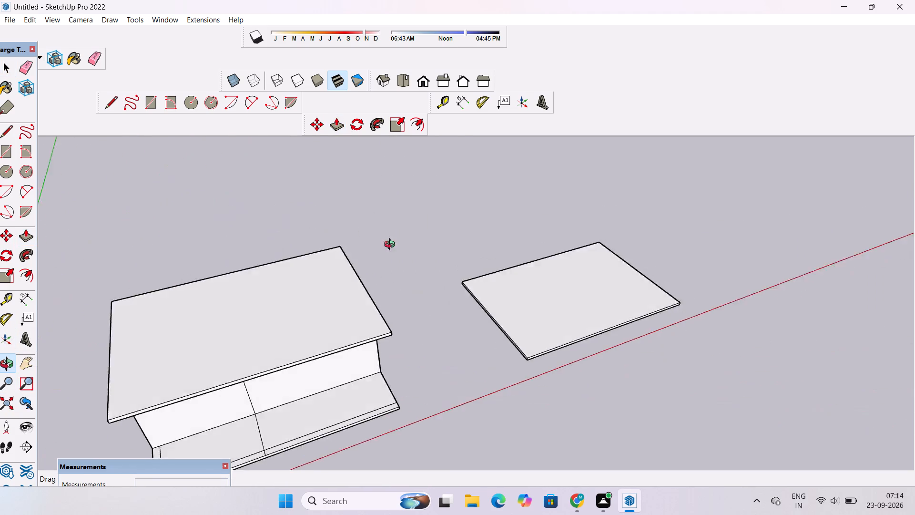
{"action": "left_click_drag", "start_coordinate": [392, 246], "coordinate": [410, 220]}
{"action": "left_click_drag", "start_coordinate": [480, 301], "coordinate": [324, 338]}
{"action": "scroll", "coordinate": [318, 319], "scroll_direction": "down", "scroll_amount": 5}
{"action": "left_click_drag", "start_coordinate": [319, 306], "coordinate": [333, 332], "text": "shift"}
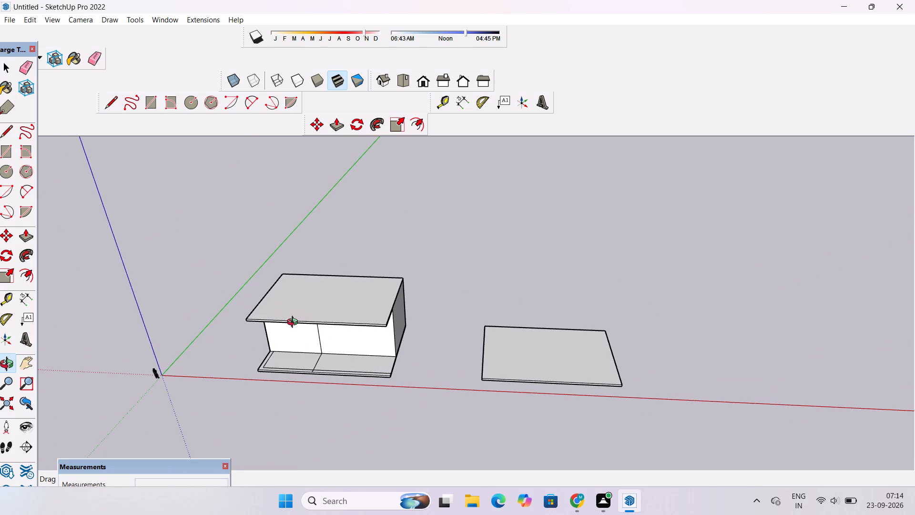
{"action": "scroll", "coordinate": [310, 333], "scroll_direction": "down", "scroll_amount": 4}
{"action": "scroll", "coordinate": [367, 341], "scroll_direction": "up", "scroll_amount": 4}
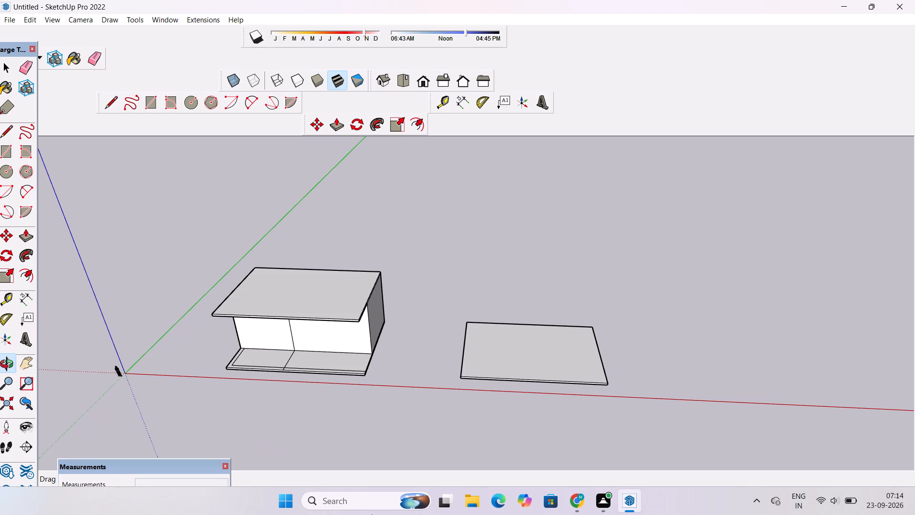
{"action": "scroll", "coordinate": [214, 299], "scroll_direction": "down", "scroll_amount": 4}
{"action": "scroll", "coordinate": [224, 326], "scroll_direction": "up", "scroll_amount": 6}
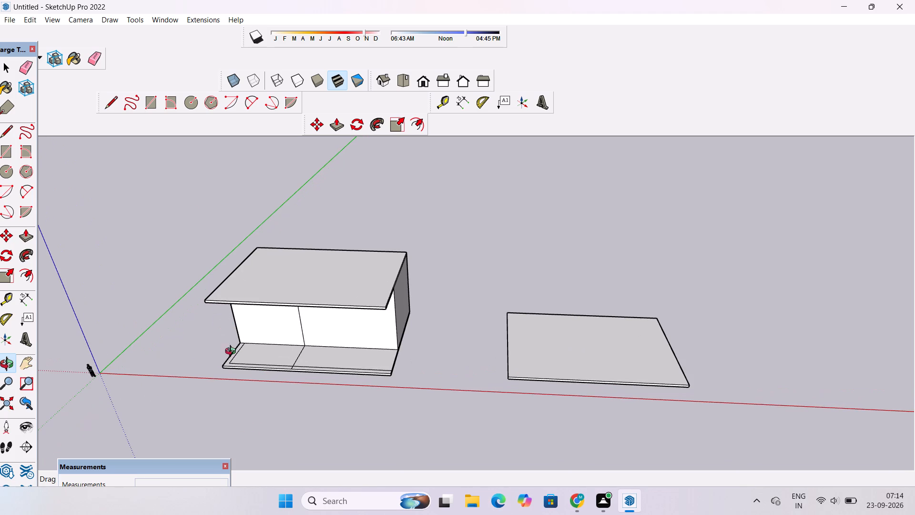
{"action": "left_click_drag", "start_coordinate": [243, 371], "coordinate": [342, 309]}
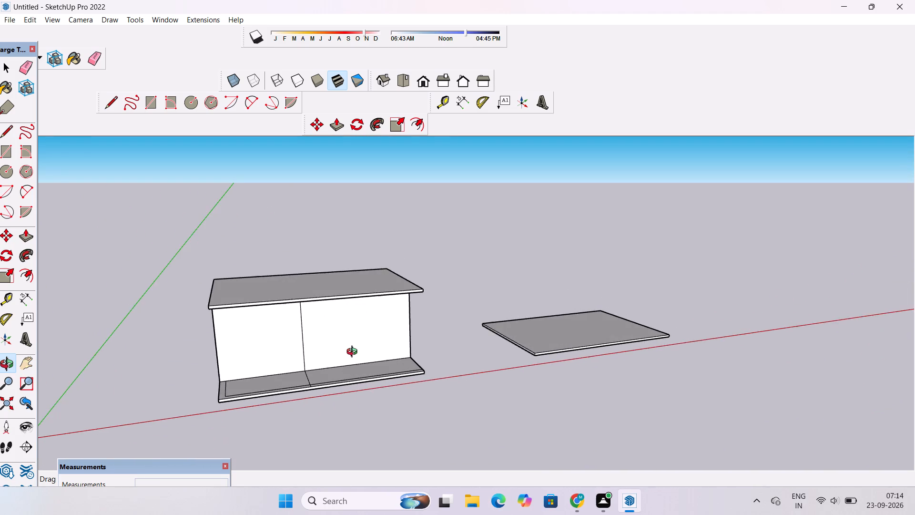
{"action": "scroll", "coordinate": [354, 353], "scroll_direction": "down", "scroll_amount": 6}
{"action": "left_click_drag", "start_coordinate": [346, 357], "coordinate": [339, 308]}
{"action": "left_click_drag", "start_coordinate": [333, 377], "coordinate": [320, 339]}
{"action": "left_click", "coordinate": [320, 339]}
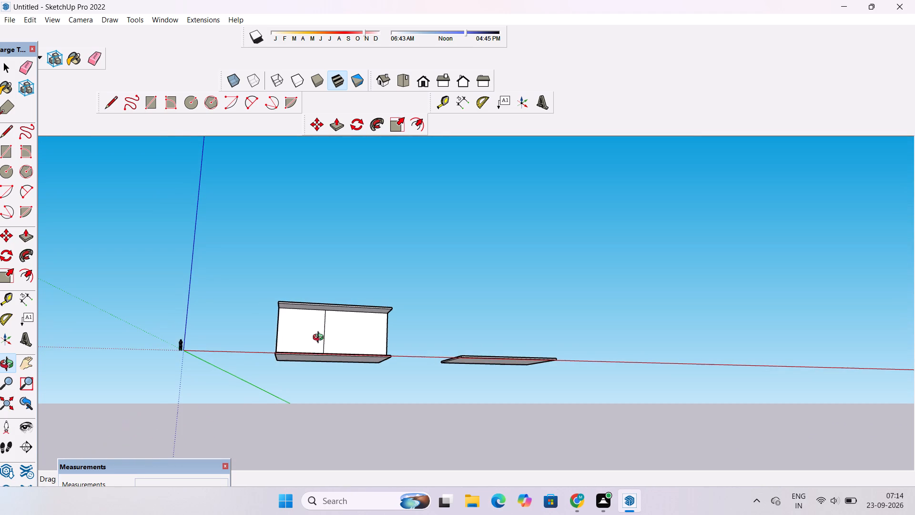
{"action": "scroll", "coordinate": [320, 337], "scroll_direction": "down", "scroll_amount": 5}
{"action": "left_click_drag", "start_coordinate": [324, 336], "coordinate": [274, 408]}
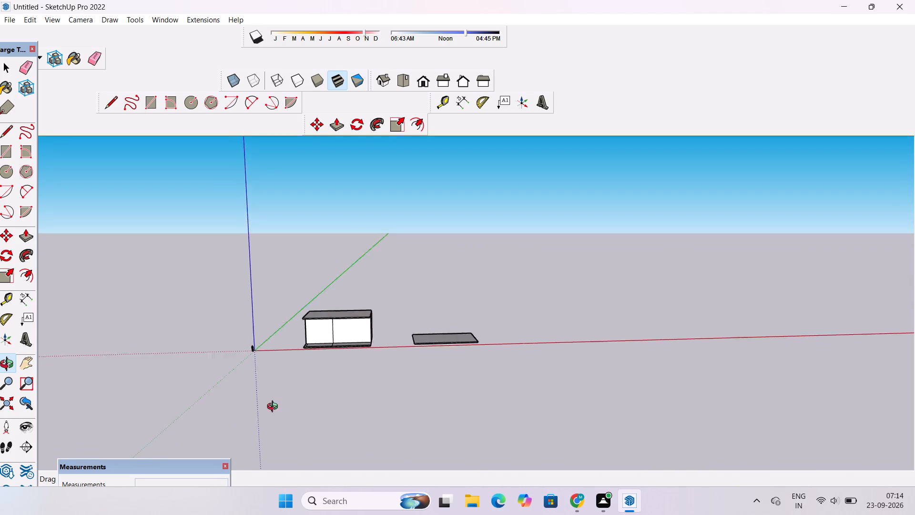
{"action": "left_click_drag", "start_coordinate": [274, 408], "coordinate": [264, 461]}
{"action": "scroll", "coordinate": [350, 347], "scroll_direction": "down", "scroll_amount": 4}
{"action": "scroll", "coordinate": [337, 333], "scroll_direction": "up", "scroll_amount": 4}
{"action": "left_click_drag", "start_coordinate": [345, 329], "coordinate": [347, 345]}
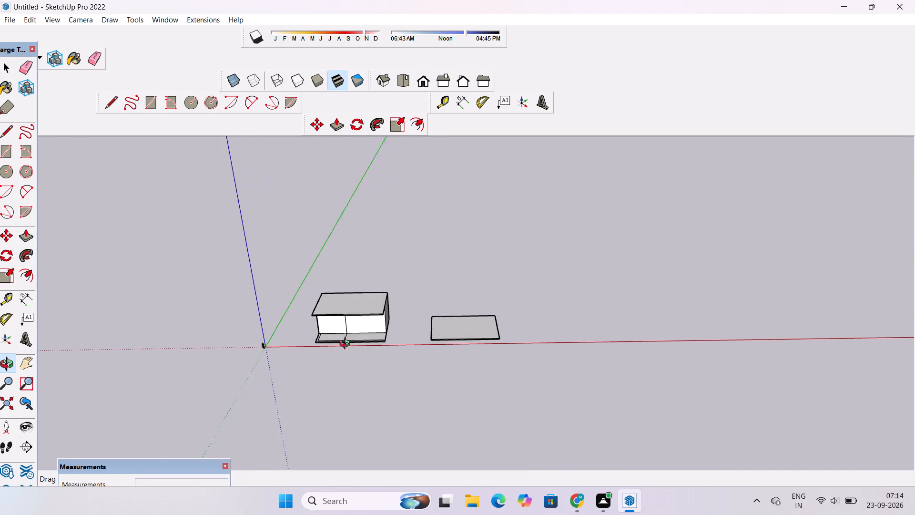
{"action": "left_click_drag", "start_coordinate": [347, 345], "coordinate": [349, 396]}
{"action": "scroll", "coordinate": [351, 331], "scroll_direction": "up", "scroll_amount": 11}
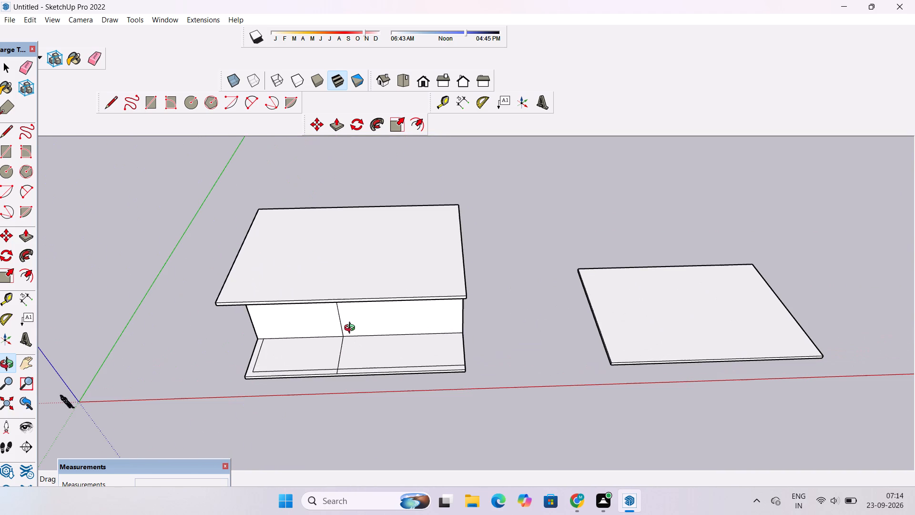
{"action": "scroll", "coordinate": [352, 329], "scroll_direction": "up", "scroll_amount": 1}
{"action": "scroll", "coordinate": [352, 329], "scroll_direction": "down", "scroll_amount": 2}
{"action": "left_click_drag", "start_coordinate": [352, 329], "coordinate": [352, 329], "text": "shift"}
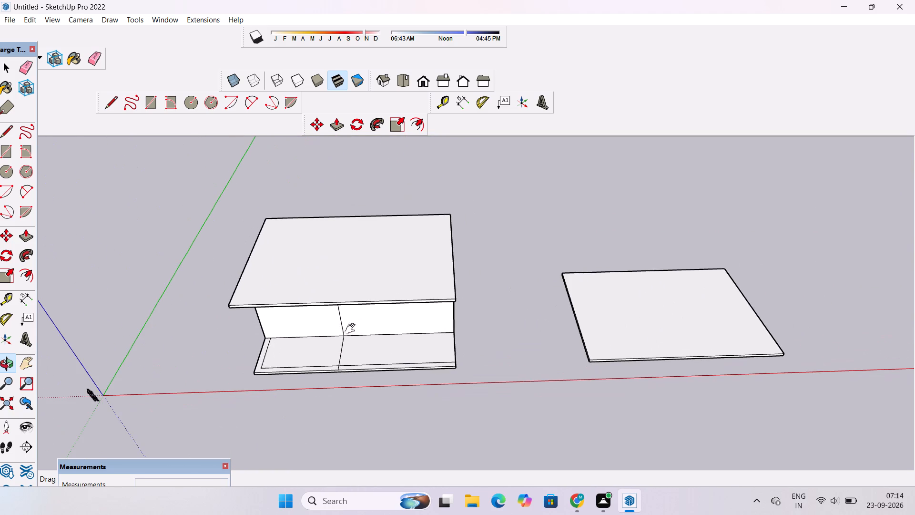
{"action": "left_click_drag", "start_coordinate": [352, 329], "coordinate": [357, 312], "text": "shift"}
{"action": "left_click_drag", "start_coordinate": [361, 318], "coordinate": [358, 302]}
{"action": "left_click_drag", "start_coordinate": [359, 299], "coordinate": [367, 343], "text": "shift"}
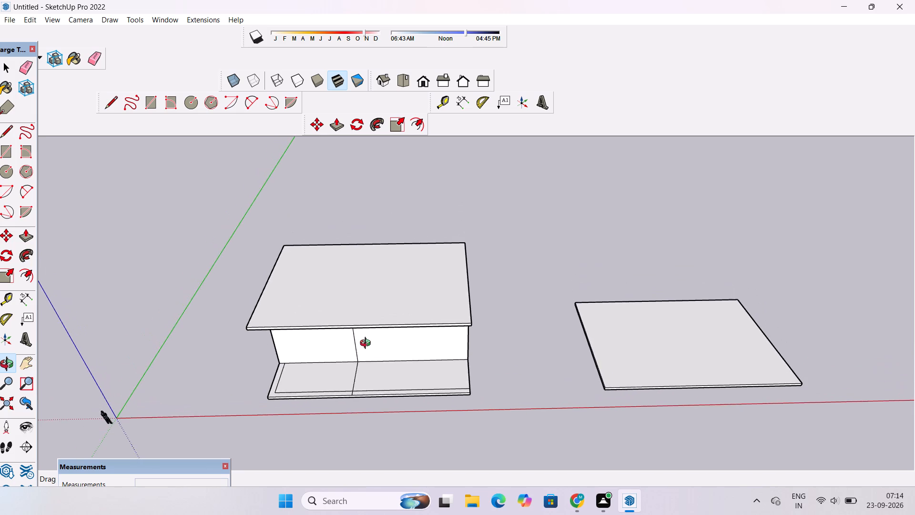
{"action": "left_click_drag", "start_coordinate": [367, 344], "coordinate": [369, 301]}
{"action": "scroll", "coordinate": [379, 286], "scroll_direction": "up", "scroll_amount": 8}
{"action": "left_click_drag", "start_coordinate": [330, 381], "coordinate": [347, 327]}
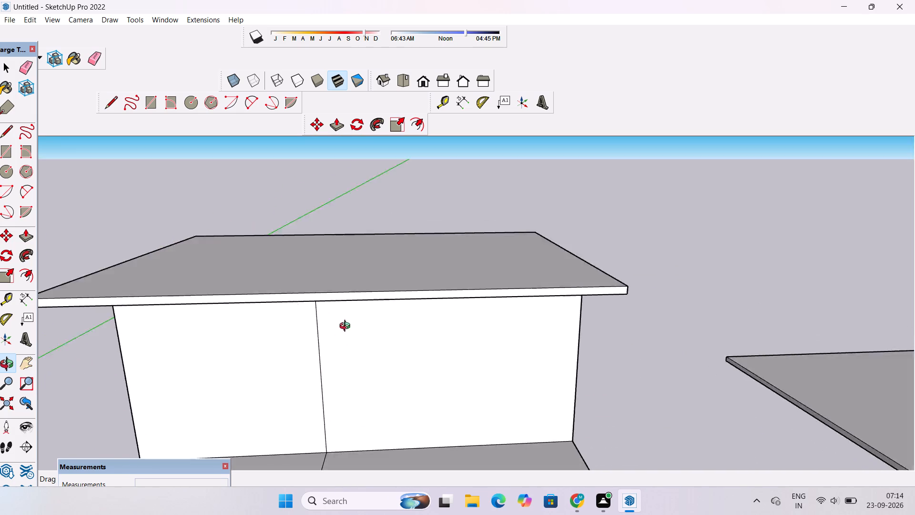
{"action": "left_click_drag", "start_coordinate": [347, 327], "coordinate": [367, 347]}
{"action": "scroll", "coordinate": [364, 329], "scroll_direction": "down", "scroll_amount": 9}
{"action": "left_click_drag", "start_coordinate": [364, 328], "coordinate": [374, 389]}
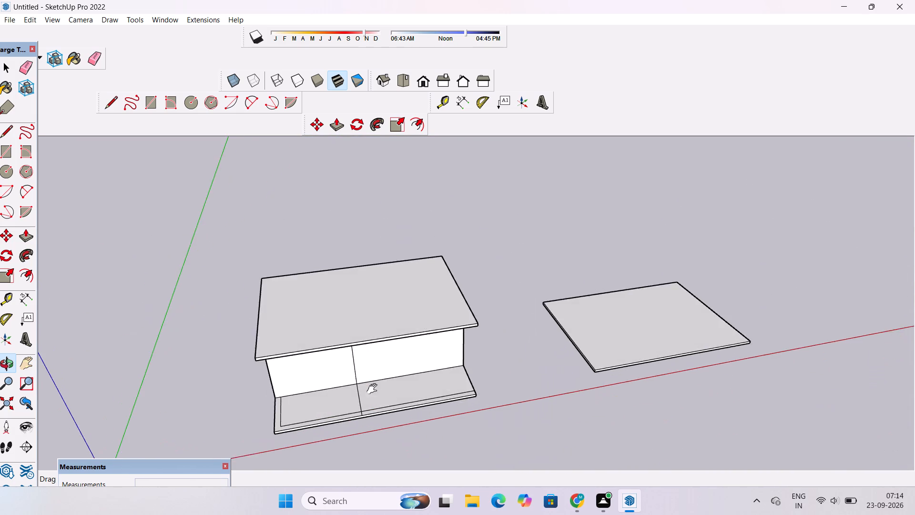
{"action": "left_click_drag", "start_coordinate": [374, 389], "coordinate": [351, 331]}
{"action": "left_click_drag", "start_coordinate": [364, 330], "coordinate": [320, 400]}
{"action": "left_click_drag", "start_coordinate": [378, 336], "coordinate": [417, 428]}
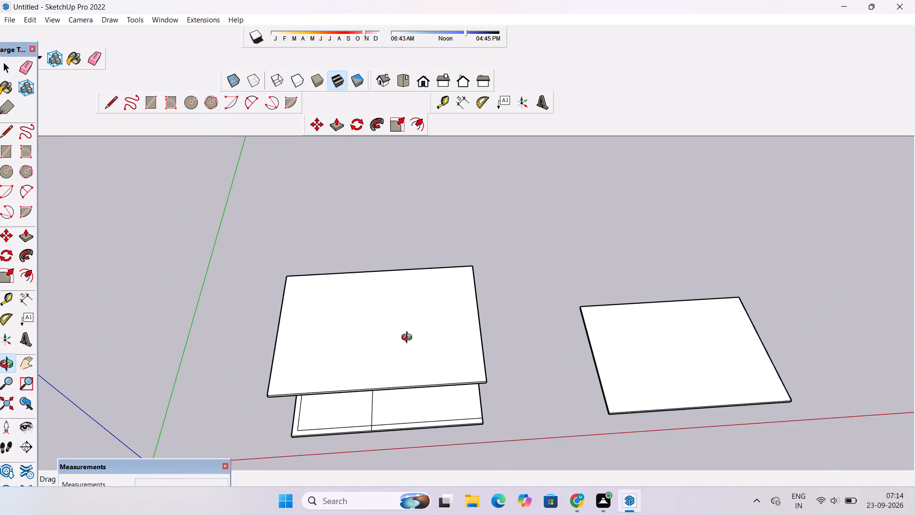
{"action": "scroll", "coordinate": [409, 339], "scroll_direction": "down", "scroll_amount": 6}
{"action": "left_click_drag", "start_coordinate": [433, 382], "coordinate": [445, 305], "text": "shift"}
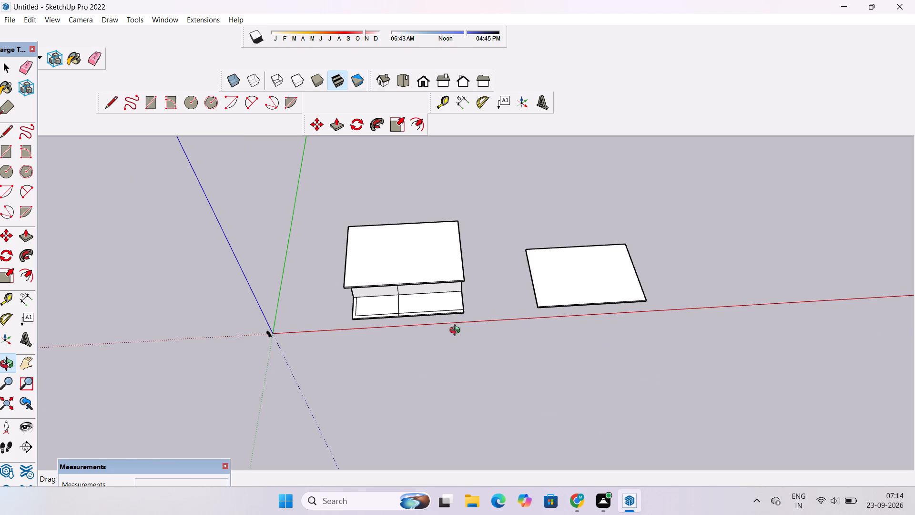
{"action": "key", "text": "space"}
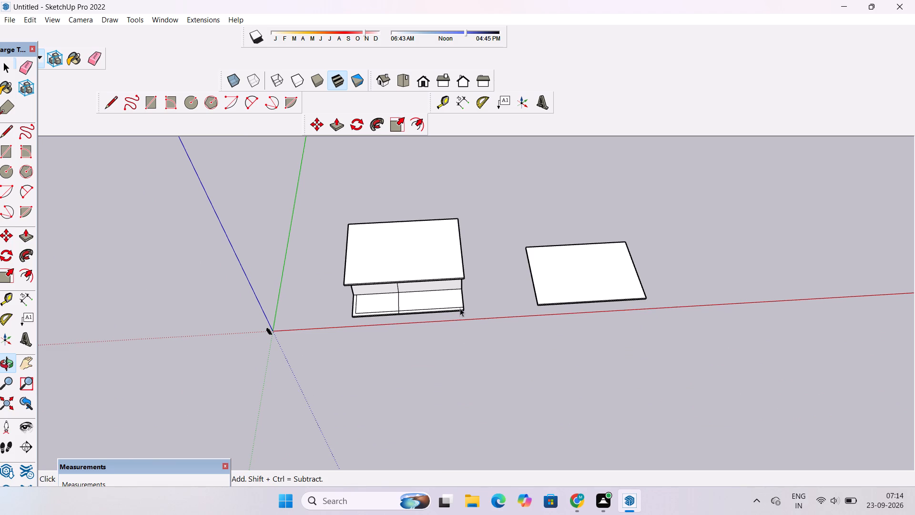
Place a guide across the roof's top, parallel to its long front edge and 19' back from it.
{"action": "scroll", "coordinate": [461, 306], "scroll_direction": "down", "scroll_amount": 1}
{"action": "scroll", "coordinate": [461, 306], "scroll_direction": "up", "scroll_amount": 8}
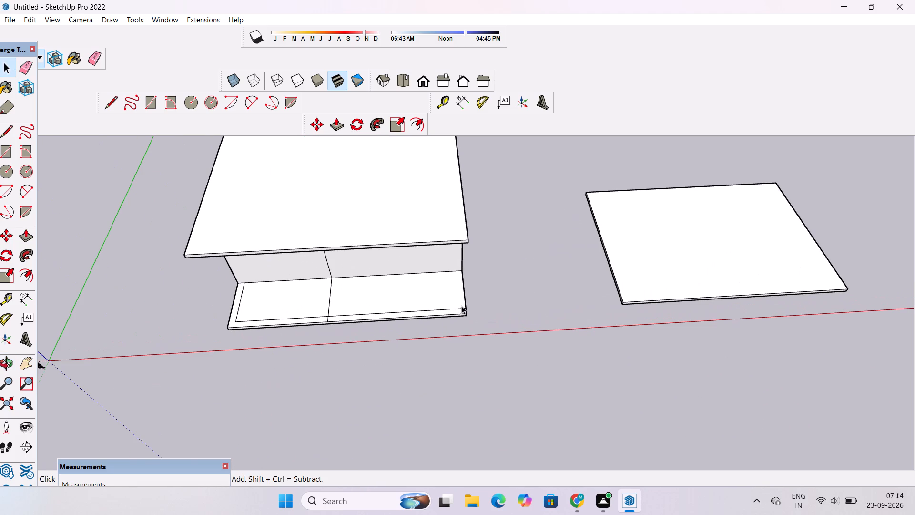
{"action": "key", "text": "t"}
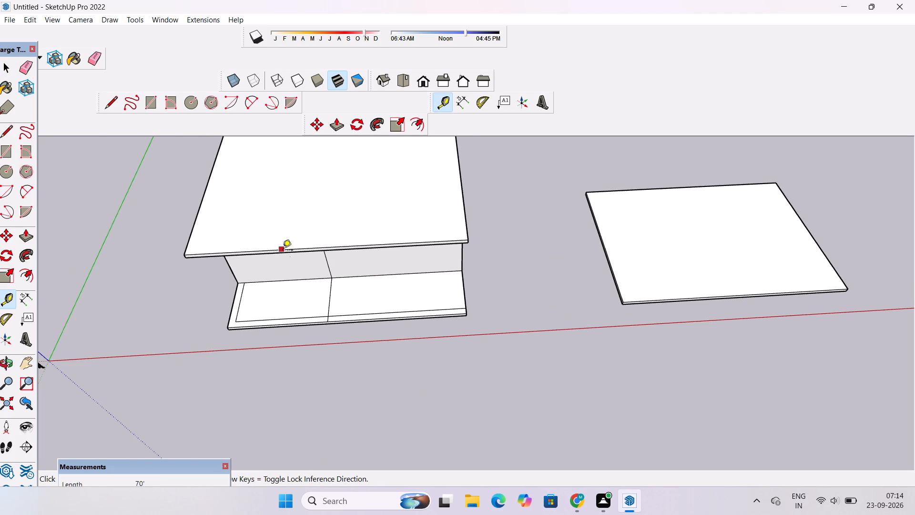
{"action": "scroll", "coordinate": [284, 249], "scroll_direction": "up", "scroll_amount": 4}
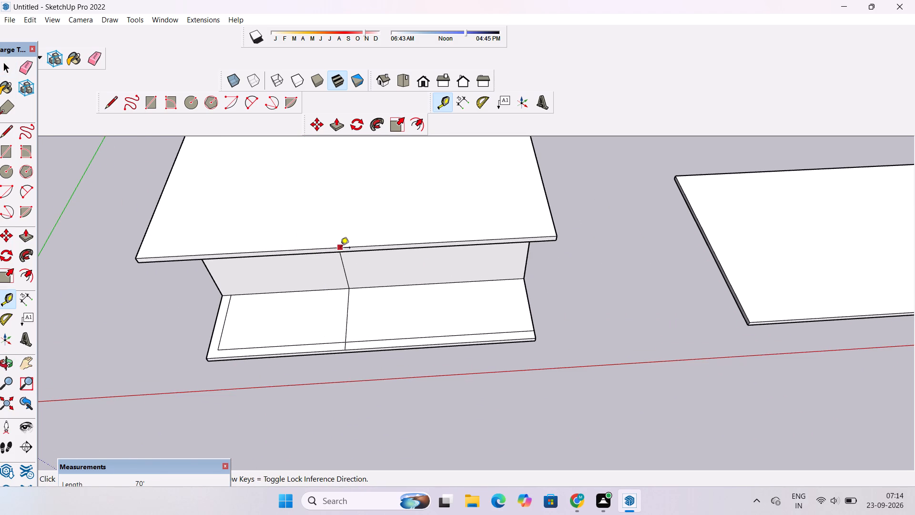
{"action": "left_click", "coordinate": [341, 247]}
{"action": "scroll", "coordinate": [340, 223], "scroll_direction": "down", "scroll_amount": 4}
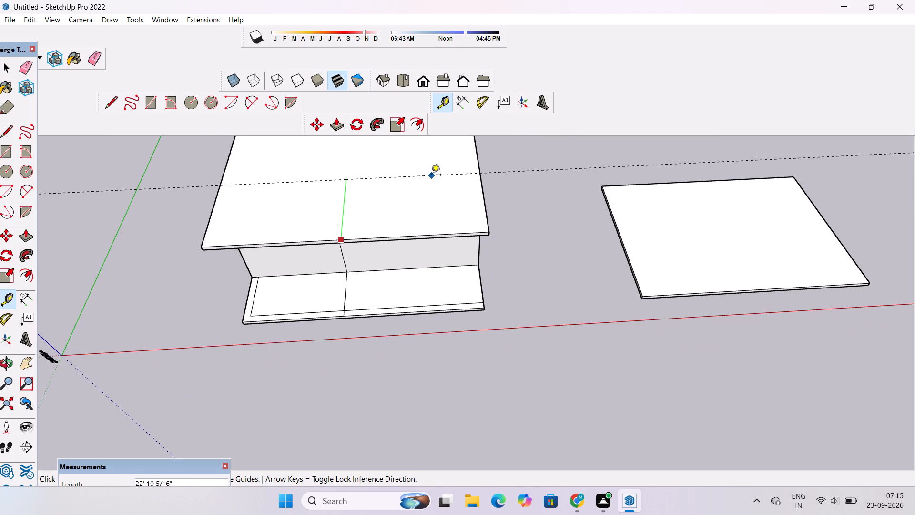
{"action": "key", "text": "1"}
{"action": "type", "text": "9'"}
{"action": "key", "text": "Return"}
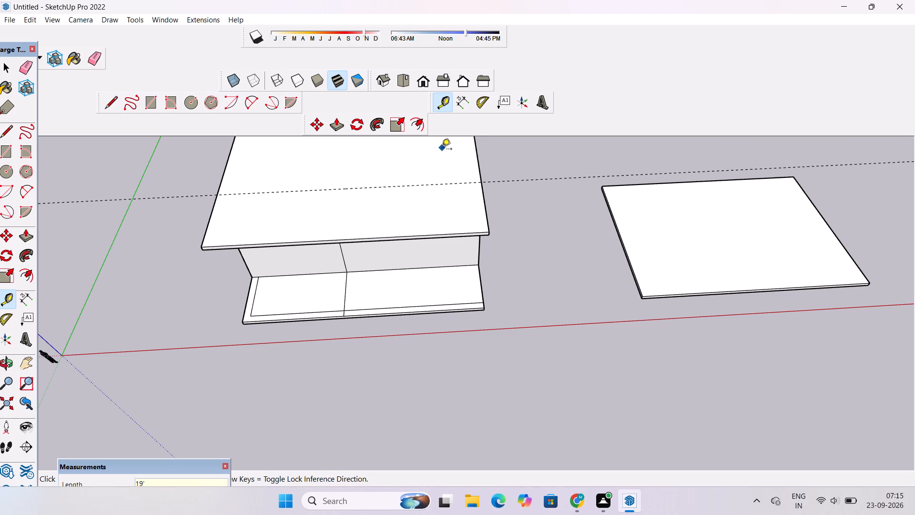
Place a guide across the roof's top, parallel to its short edge nearest the origin and 29' in from it.
{"action": "scroll", "coordinate": [440, 165], "scroll_direction": "down", "scroll_amount": 3}
{"action": "scroll", "coordinate": [363, 228], "scroll_direction": "down", "scroll_amount": 4}
{"action": "scroll", "coordinate": [362, 229], "scroll_direction": "up", "scroll_amount": 4}
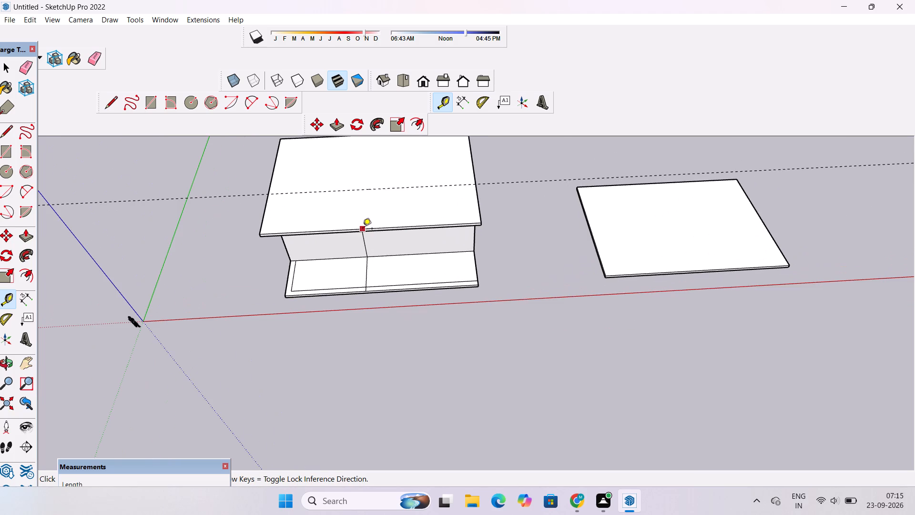
{"action": "scroll", "coordinate": [363, 229], "scroll_direction": "down", "scroll_amount": 2}
{"action": "scroll", "coordinate": [340, 215], "scroll_direction": "up", "scroll_amount": 4}
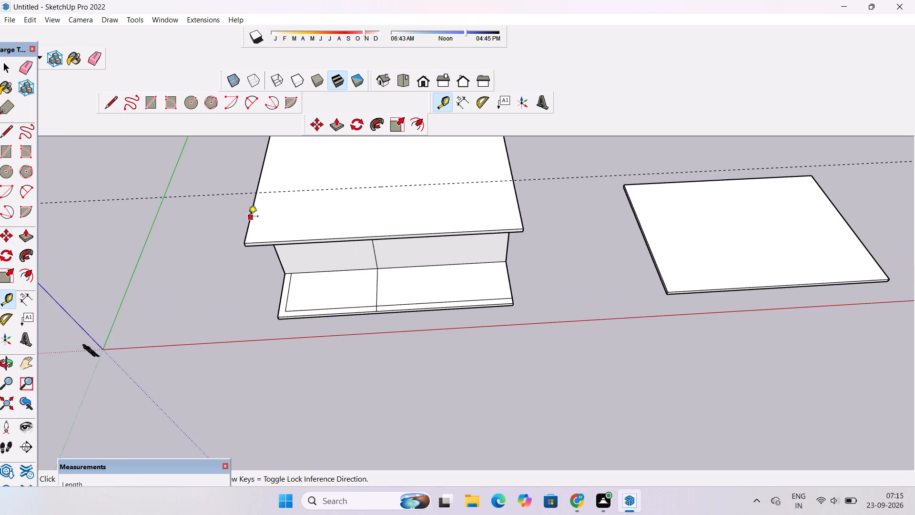
{"action": "left_click", "coordinate": [250, 224]}
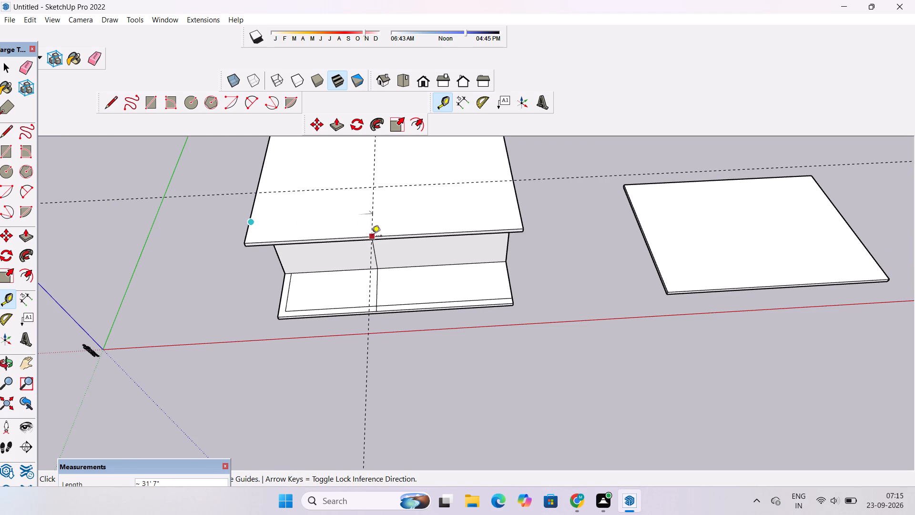
{"action": "type", "text": "29"}
{"action": "key", "text": "apostrophe"}
{"action": "key", "text": "Return"}
{"action": "scroll", "coordinate": [377, 246], "scroll_direction": "down", "scroll_amount": 1}
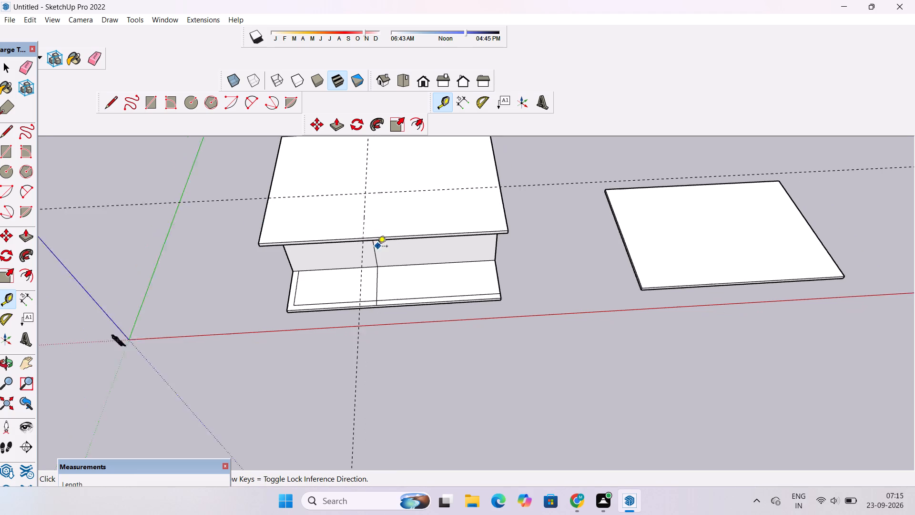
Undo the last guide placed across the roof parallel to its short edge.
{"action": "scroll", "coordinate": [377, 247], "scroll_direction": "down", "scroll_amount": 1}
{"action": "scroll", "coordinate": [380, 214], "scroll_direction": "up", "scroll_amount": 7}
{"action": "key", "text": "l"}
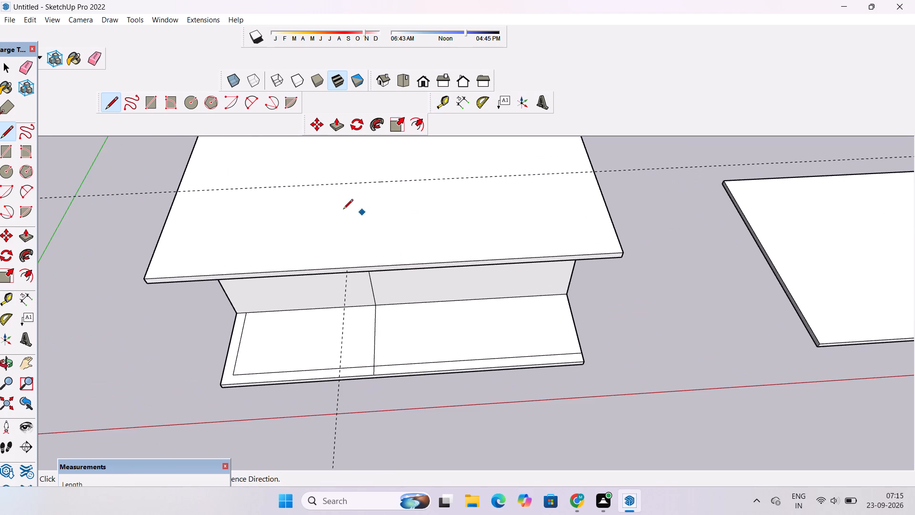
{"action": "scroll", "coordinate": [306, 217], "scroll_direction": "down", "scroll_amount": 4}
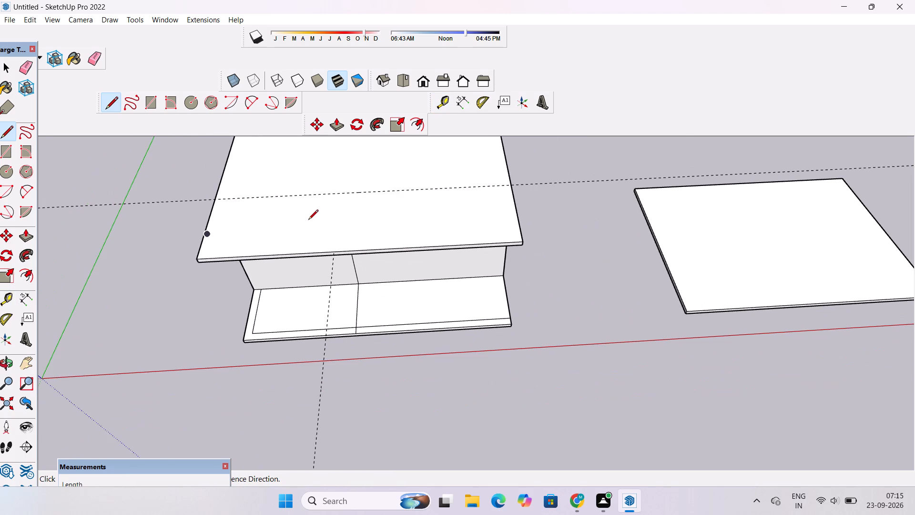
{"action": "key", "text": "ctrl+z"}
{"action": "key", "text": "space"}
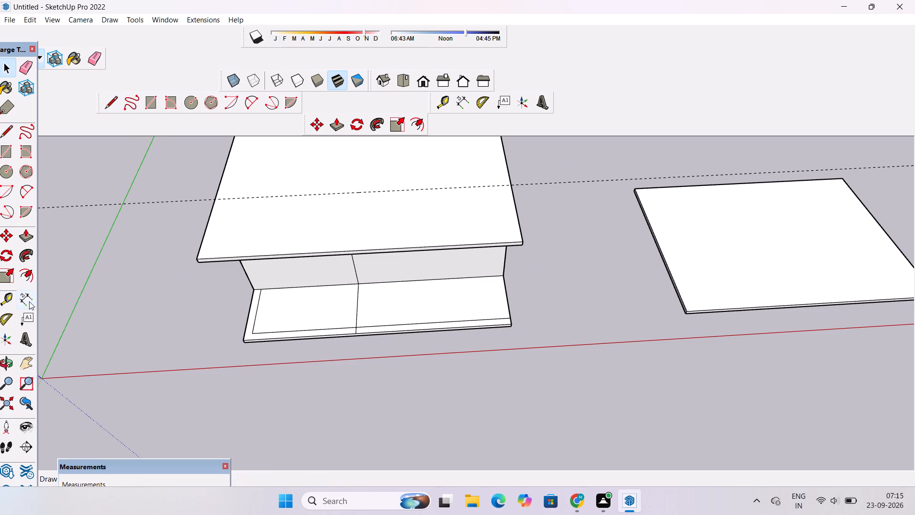
Place a guide across the roof's top, parallel to its short edge nearest the origin and 29' in from it.
{"action": "left_click", "coordinate": [4, 298]}
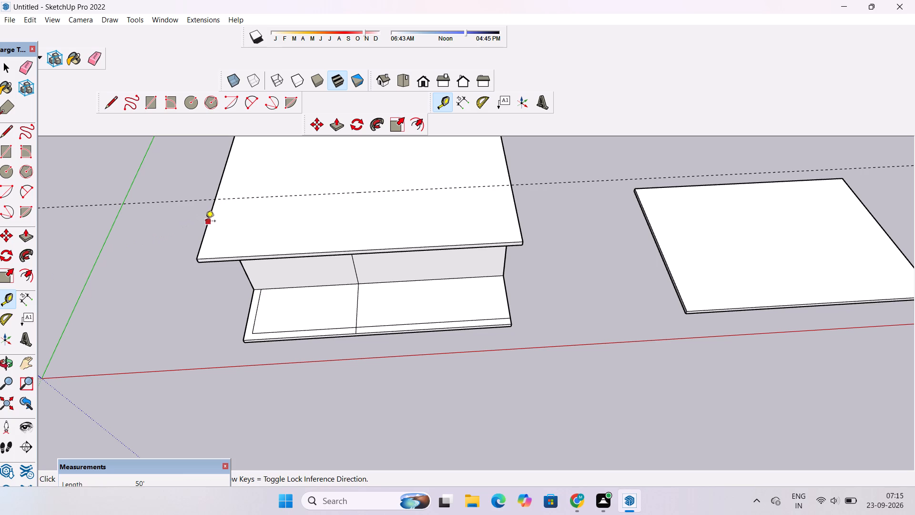
{"action": "scroll", "coordinate": [206, 235], "scroll_direction": "up", "scroll_amount": 6}
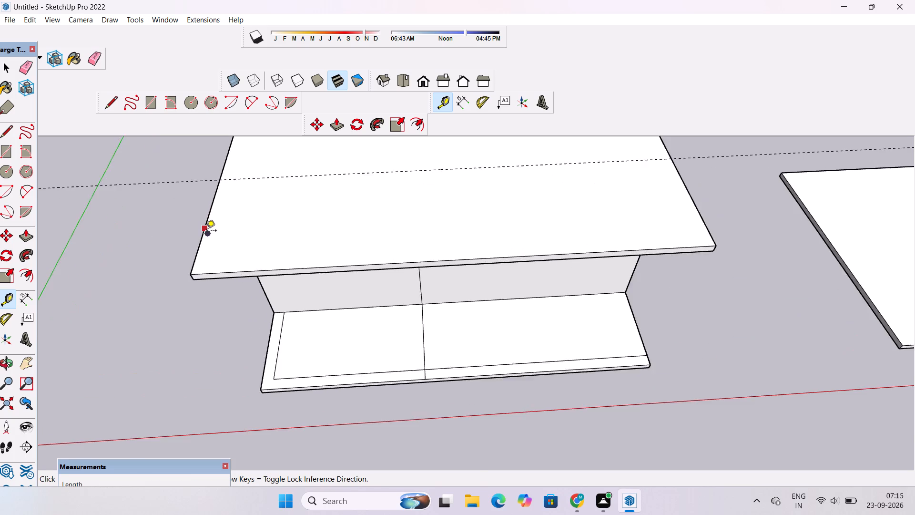
{"action": "scroll", "coordinate": [206, 231], "scroll_direction": "up", "scroll_amount": 8}
{"action": "left_click_drag", "start_coordinate": [208, 204], "coordinate": [219, 207]}
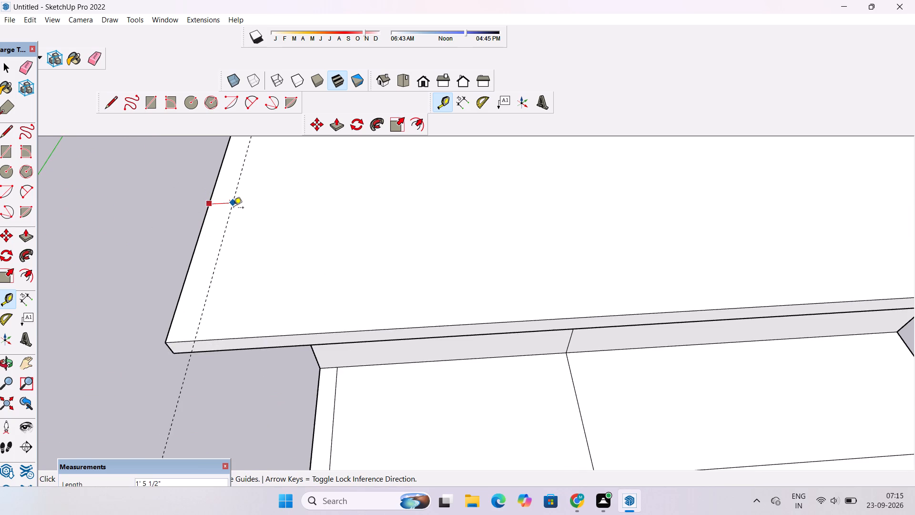
{"action": "scroll", "coordinate": [232, 208], "scroll_direction": "down", "scroll_amount": 19}
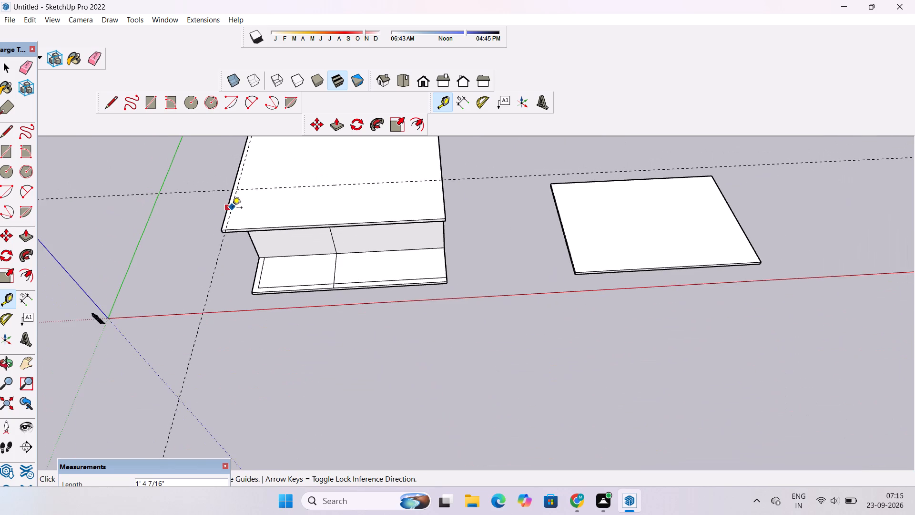
{"action": "scroll", "coordinate": [232, 208], "scroll_direction": "down", "scroll_amount": 4}
{"action": "scroll", "coordinate": [232, 208], "scroll_direction": "up", "scroll_amount": 4}
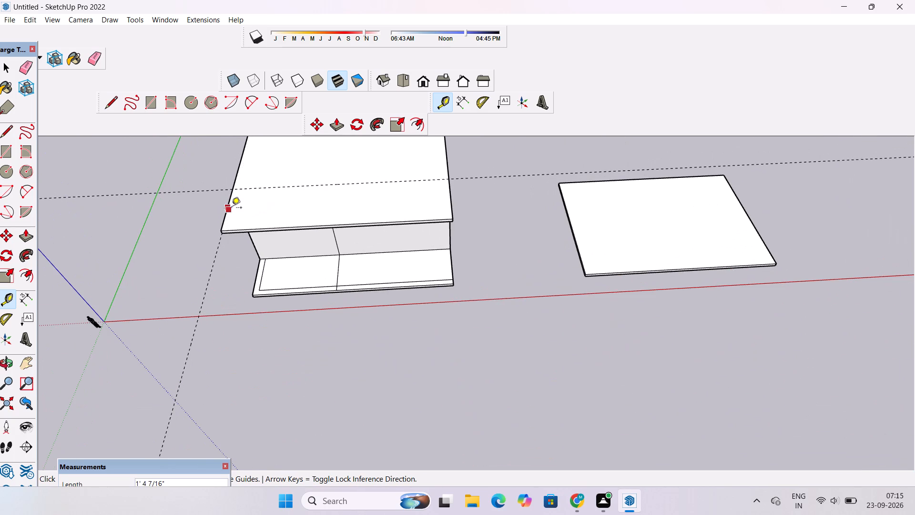
{"action": "scroll", "coordinate": [232, 208], "scroll_direction": "down", "scroll_amount": 3}
{"action": "scroll", "coordinate": [262, 210], "scroll_direction": "up", "scroll_amount": 5}
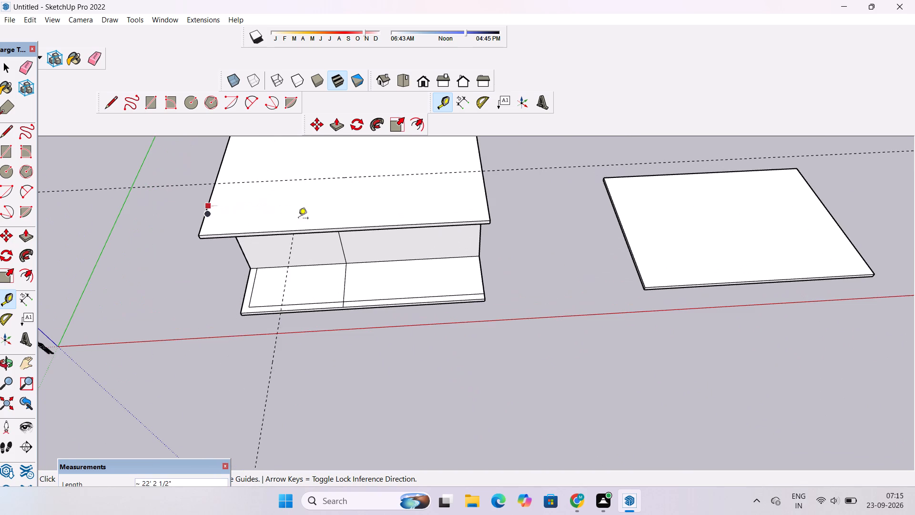
{"action": "scroll", "coordinate": [329, 225], "scroll_direction": "up", "scroll_amount": 3}
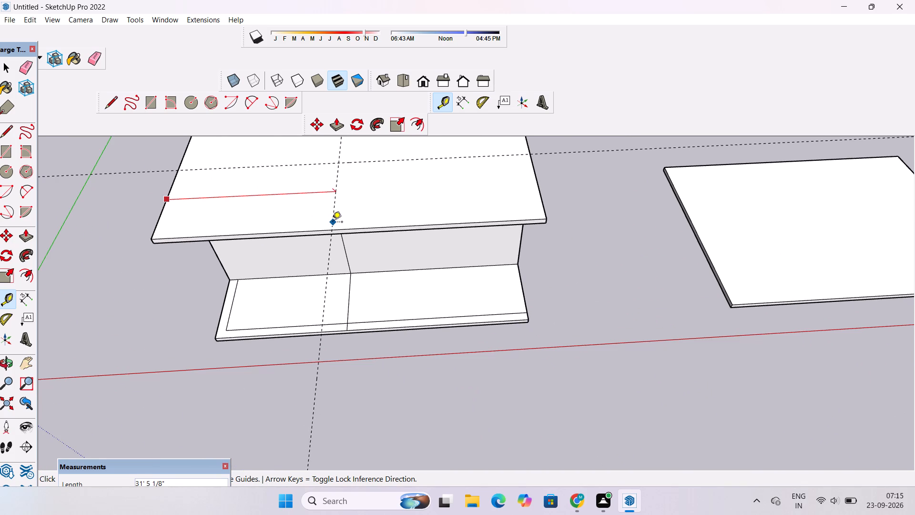
{"action": "type", "text": "29'"}
{"action": "key", "text": "Return"}
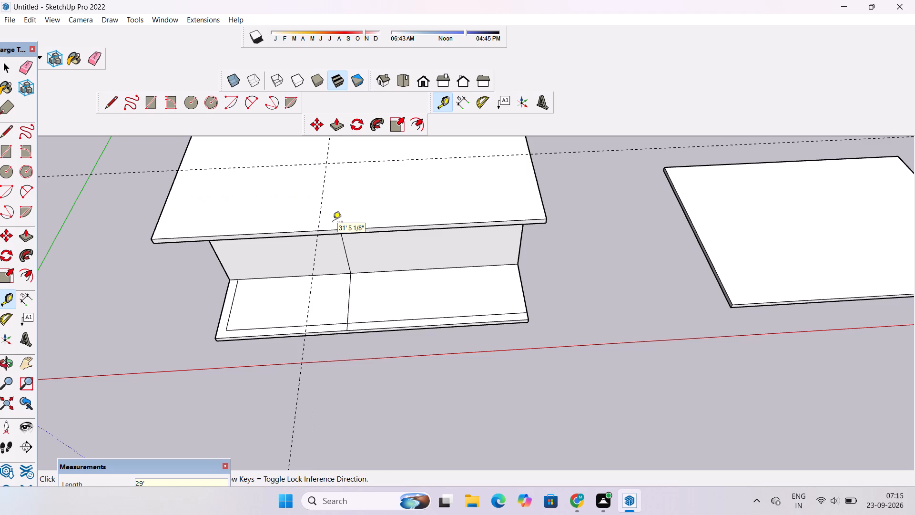
Draw lines on the roof along the guides: 29' from the short edge to the guides' intersection, and 19' from there to the front edge.
{"action": "scroll", "coordinate": [311, 218], "scroll_direction": "down", "scroll_amount": 5}
{"action": "key", "text": "l"}
{"action": "scroll", "coordinate": [295, 226], "scroll_direction": "down", "scroll_amount": 3}
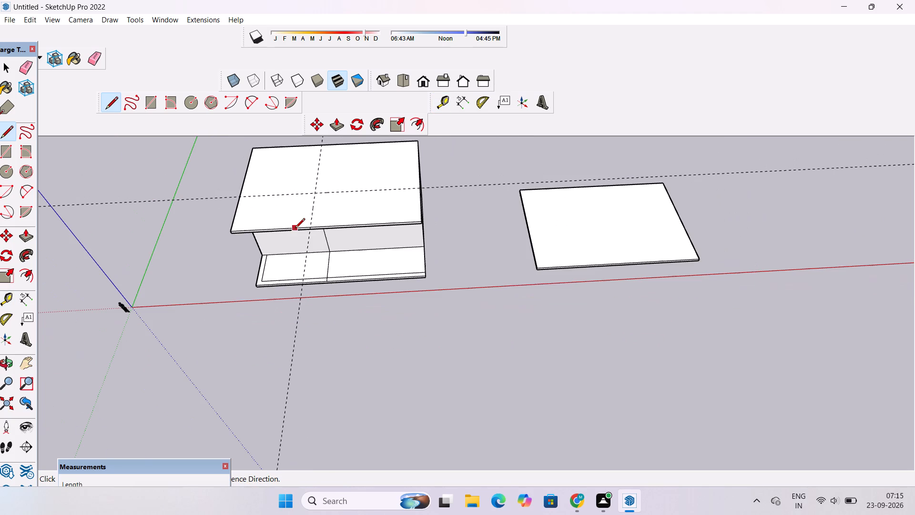
{"action": "scroll", "coordinate": [250, 207], "scroll_direction": "up", "scroll_amount": 3}
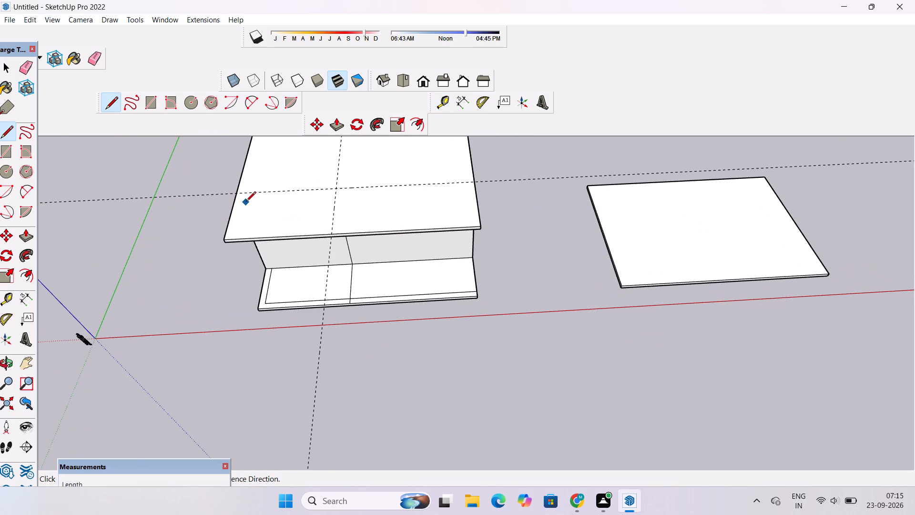
{"action": "scroll", "coordinate": [246, 202], "scroll_direction": "up", "scroll_amount": 5}
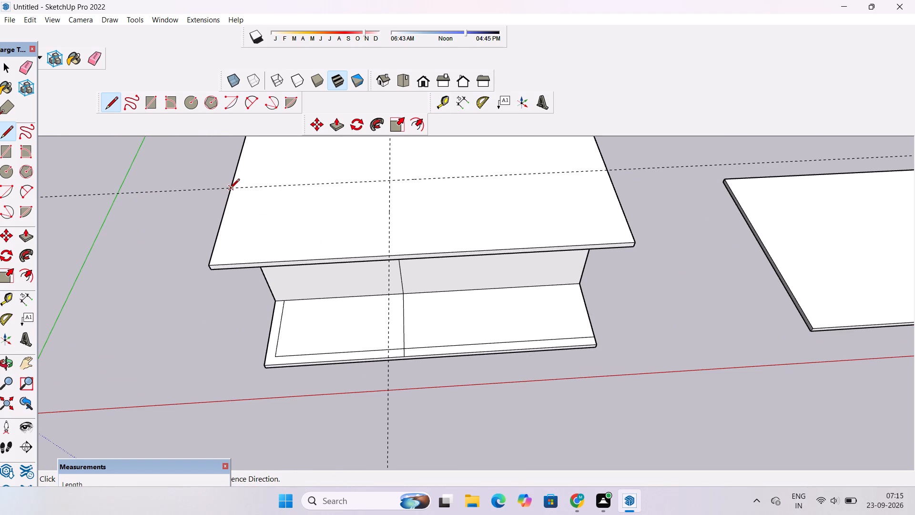
{"action": "left_click", "coordinate": [230, 189]}
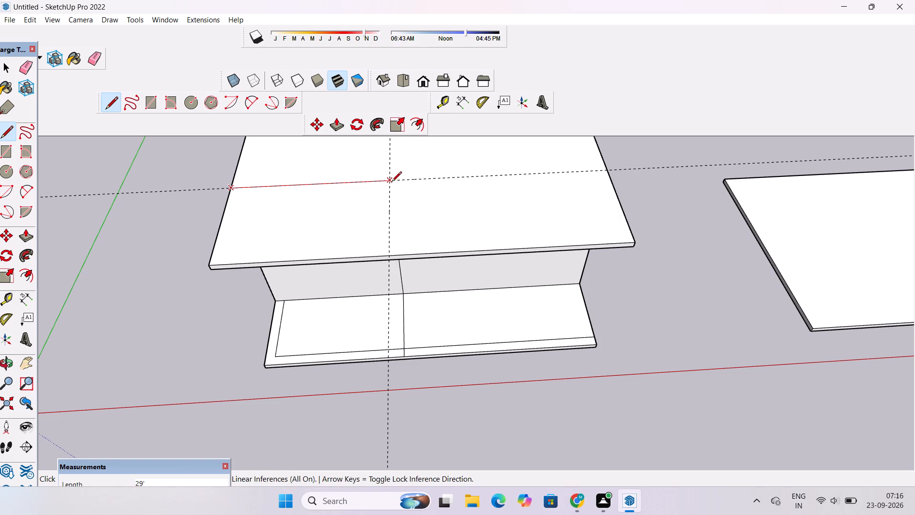
{"action": "left_click", "coordinate": [389, 180]}
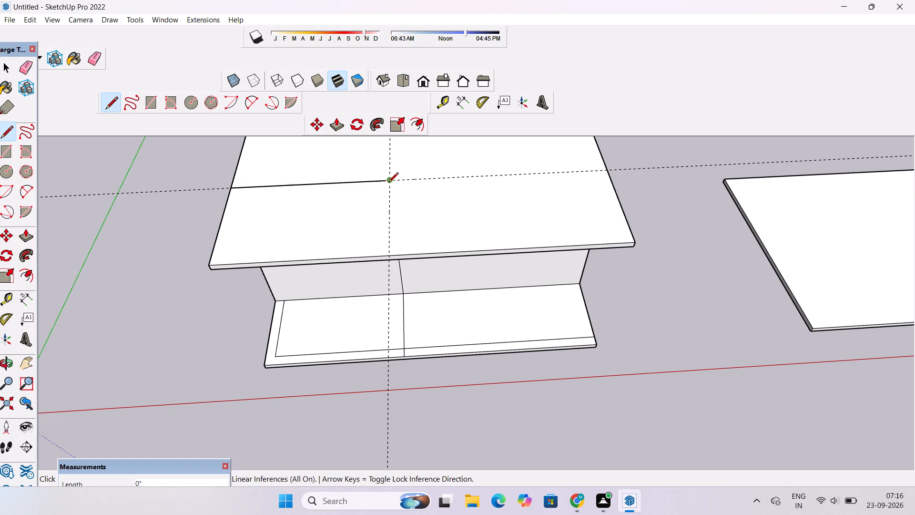
{"action": "left_click", "coordinate": [390, 254]}
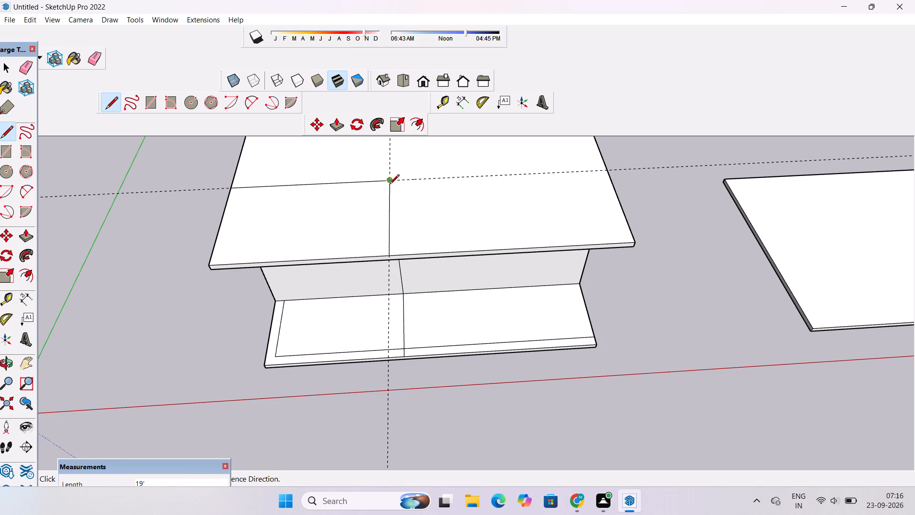
Draw a 41' line along the lengthwise guide from the guides' intersection to the roof's far short edge.
{"action": "left_click", "coordinate": [388, 181]}
{"action": "scroll", "coordinate": [453, 180], "scroll_direction": "down", "scroll_amount": 11}
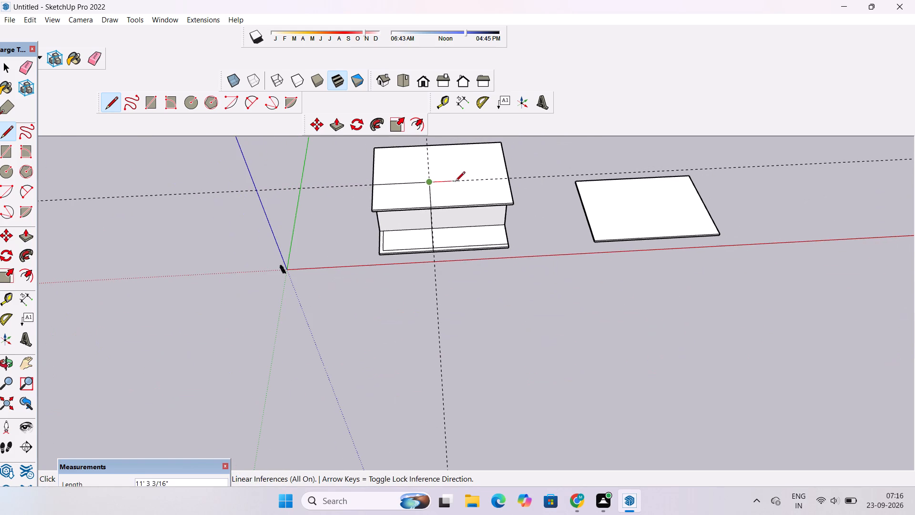
{"action": "scroll", "coordinate": [506, 181], "scroll_direction": "up", "scroll_amount": 8}
{"action": "left_click", "coordinate": [511, 175]}
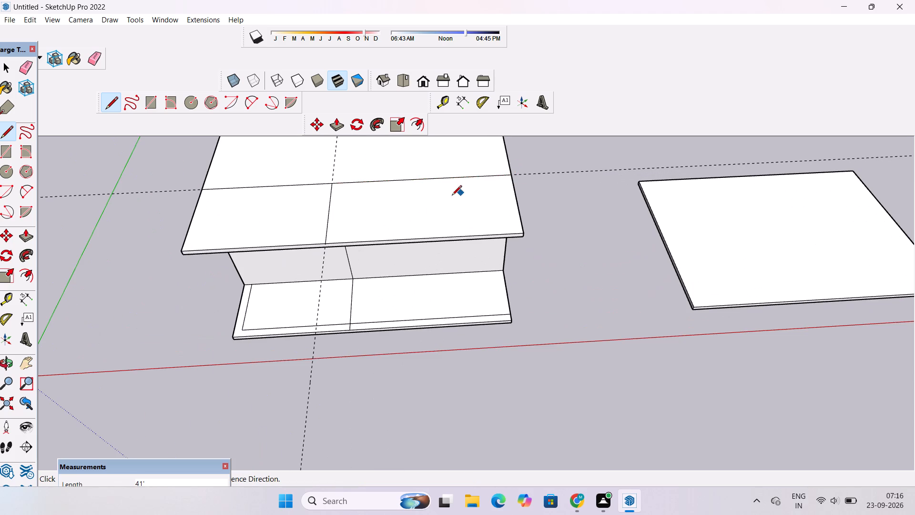
{"action": "scroll", "coordinate": [385, 247], "scroll_direction": "down", "scroll_amount": 8}
{"action": "scroll", "coordinate": [344, 255], "scroll_direction": "up", "scroll_amount": 2}
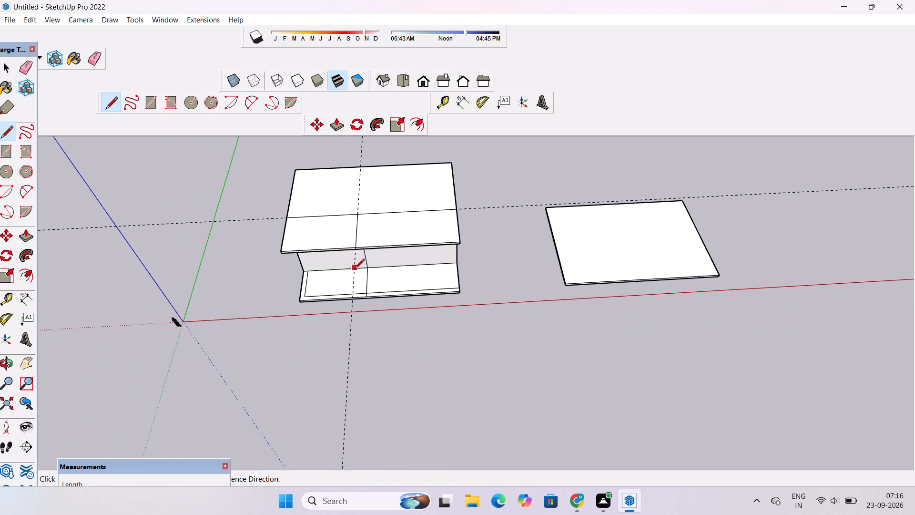
{"action": "key", "text": "space"}
Place a guide on the roof's top, parallel to its long front edge and 2' back from it.
{"action": "scroll", "coordinate": [330, 249], "scroll_direction": "up", "scroll_amount": 3}
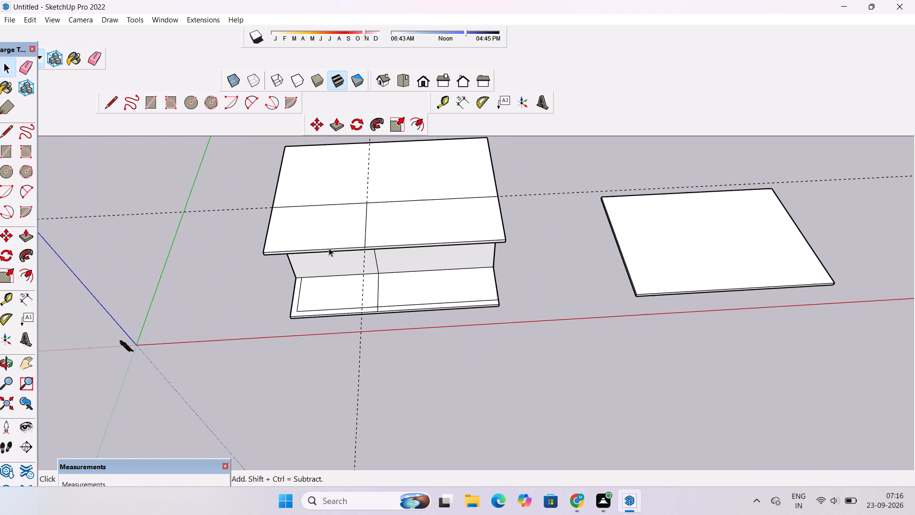
{"action": "key", "text": "t"}
{"action": "scroll", "coordinate": [340, 243], "scroll_direction": "up", "scroll_amount": 4}
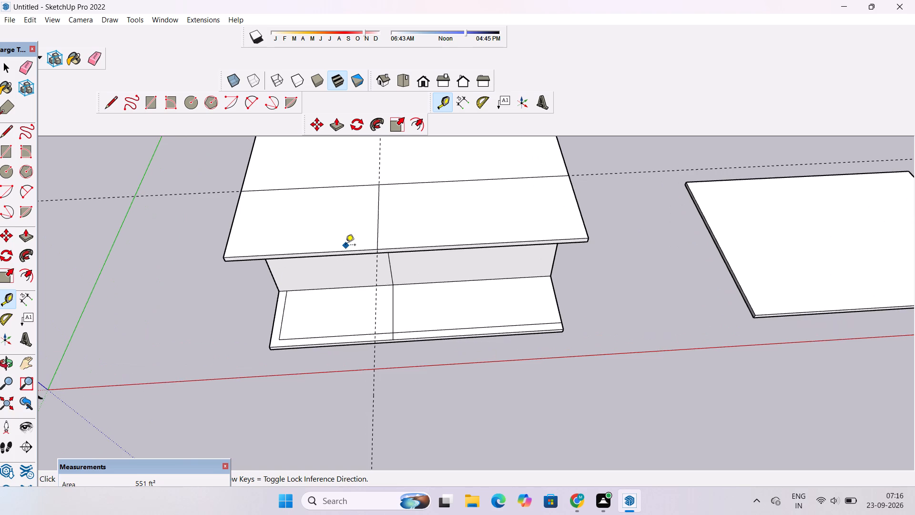
{"action": "left_click", "coordinate": [349, 249]}
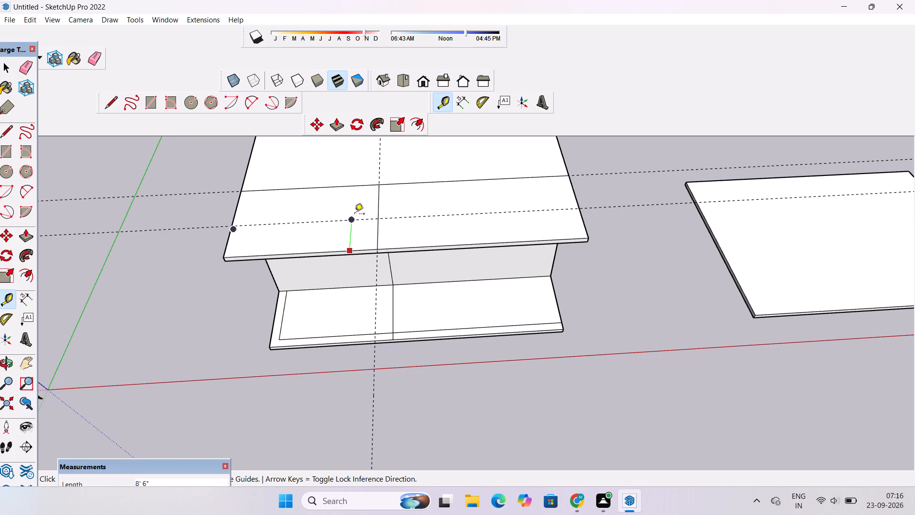
{"action": "key", "text": "3"}
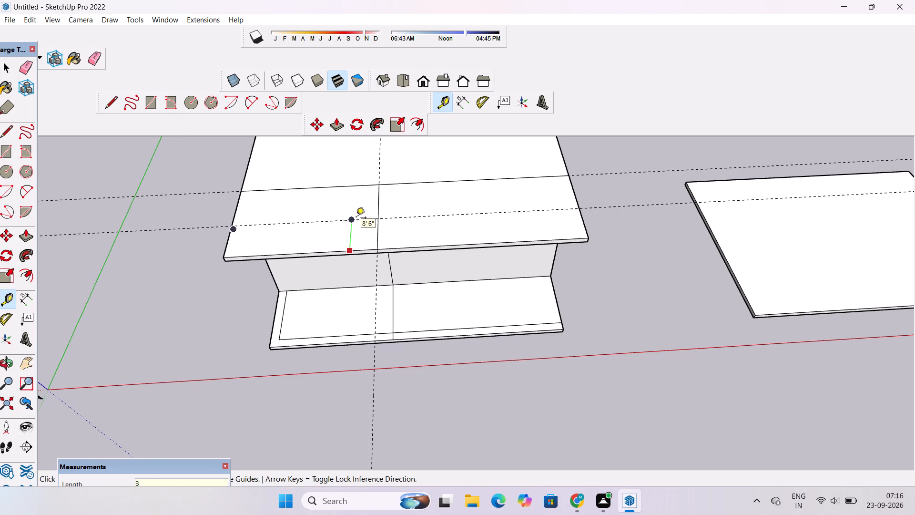
{"action": "key", "text": "BackSpace"}
{"action": "key", "text": "2"}
{"action": "key", "text": "apostrophe"}
{"action": "key", "text": "Return"}
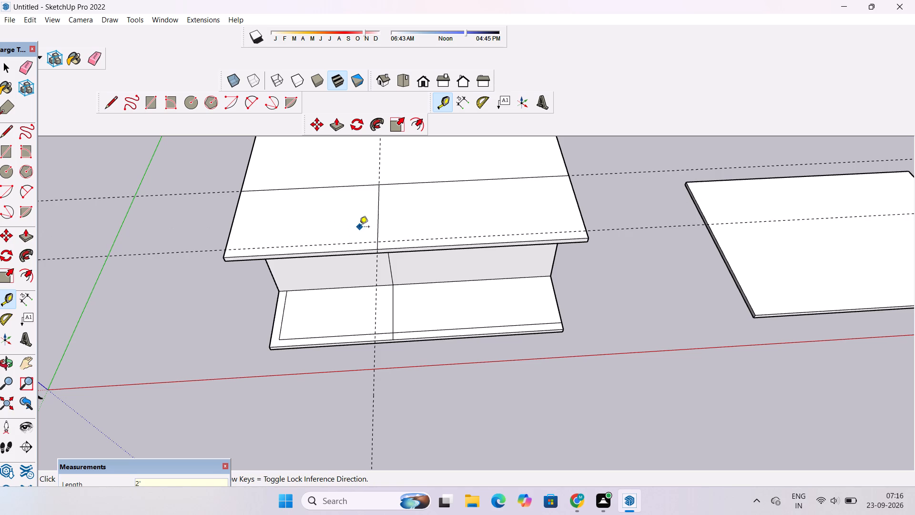
Place a guide on the roof's top, parallel to its short edge nearest the origin and 2' in from it.
{"action": "left_click", "coordinate": [233, 224]}
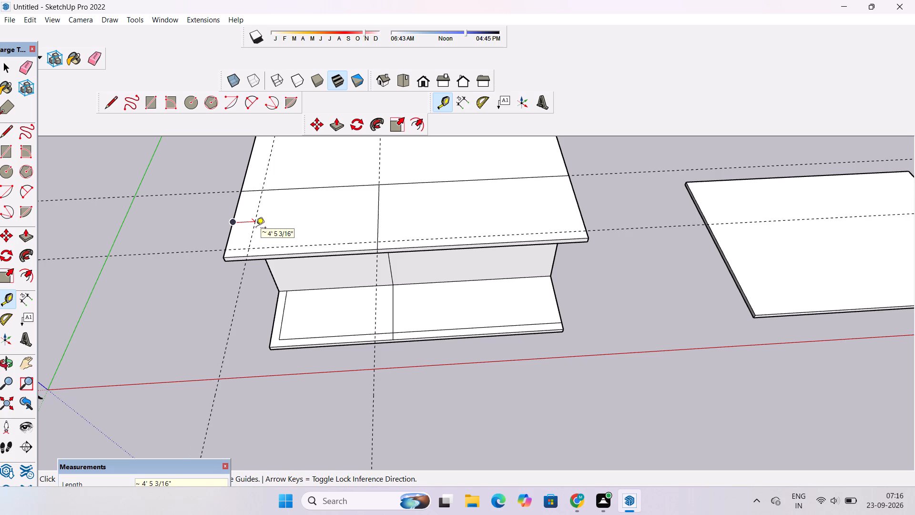
{"action": "key", "text": "2"}
{"action": "key", "text": "apostrophe"}
{"action": "key", "text": "Return"}
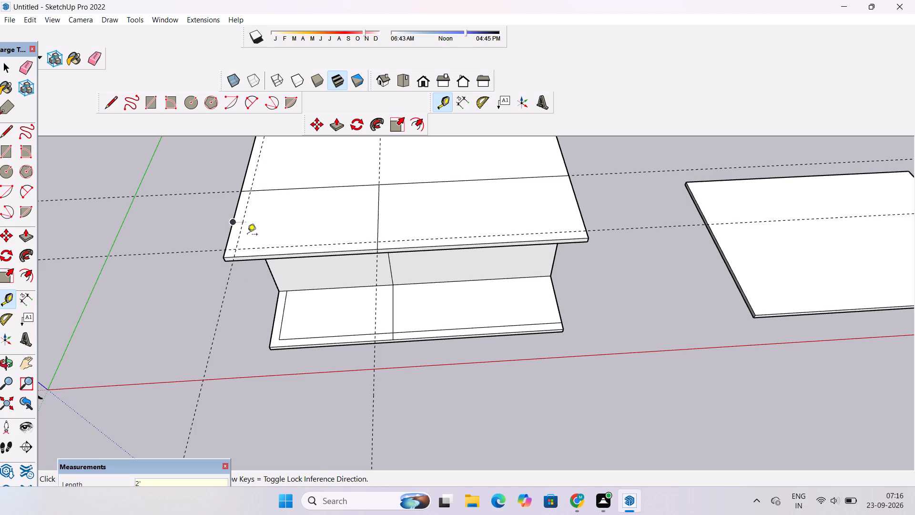
Draw border lines along the 2' guides, from the lengthwise dividing line to their corner, and 68' from there to the roof's far short edge.
{"action": "key", "text": "l"}
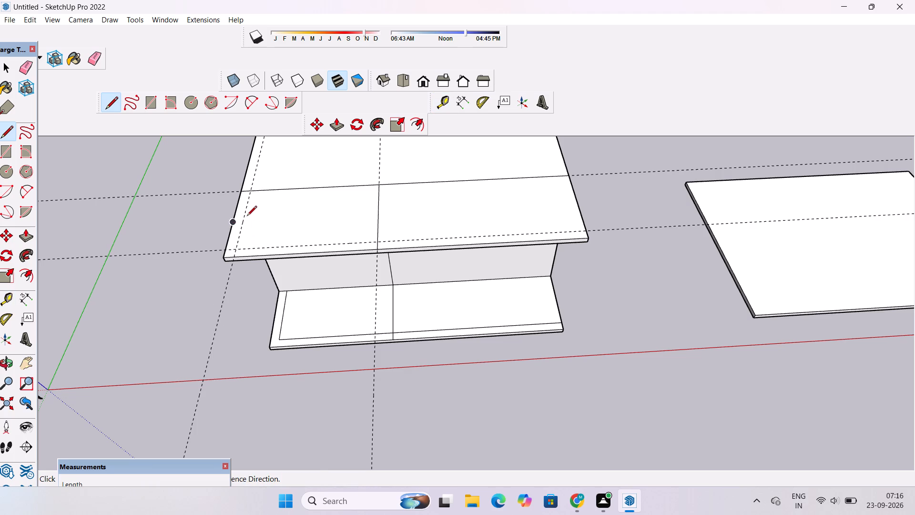
{"action": "left_click", "coordinate": [250, 192]}
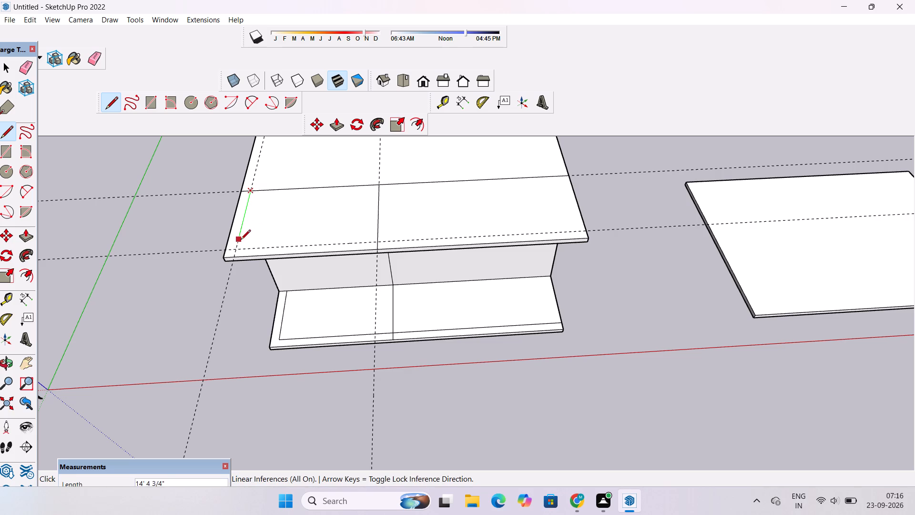
{"action": "left_click", "coordinate": [237, 249]}
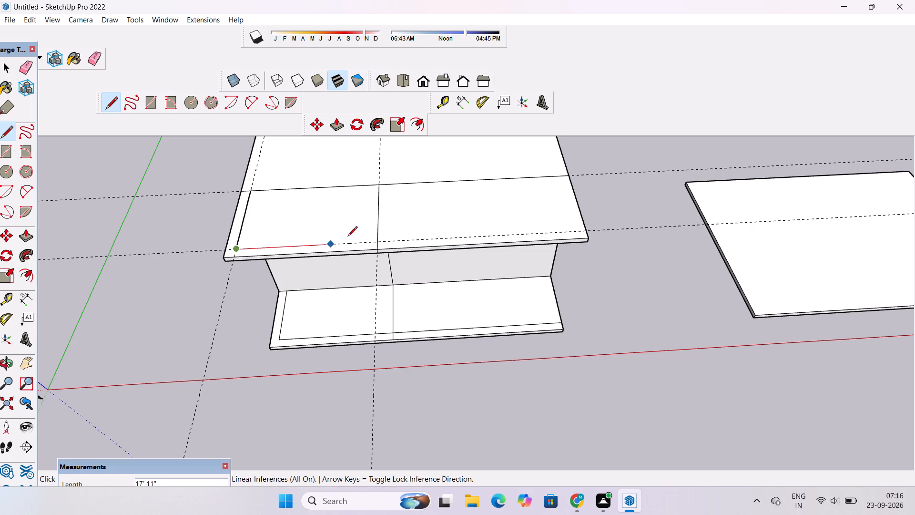
{"action": "left_click", "coordinate": [585, 227]}
{"action": "key", "text": "space"}
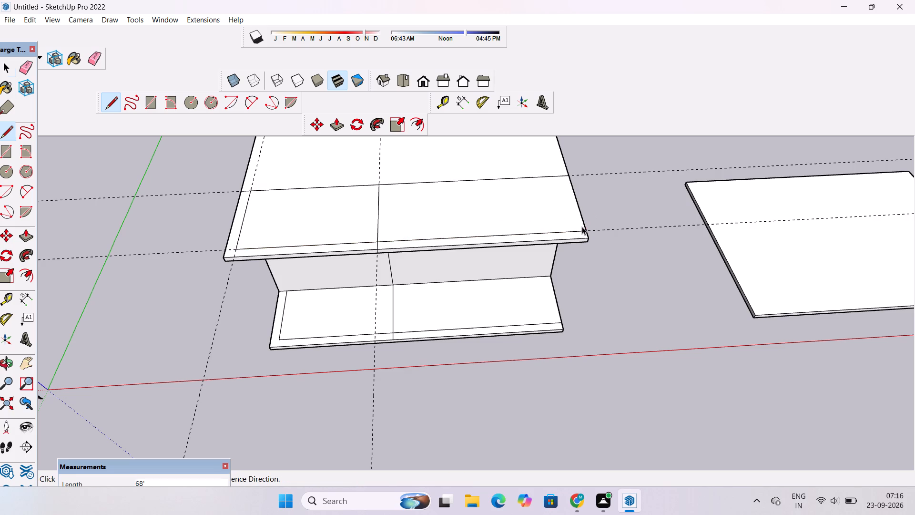
Erase all the remaining construction guides across and around the roof.
{"action": "key", "text": "e"}
{"action": "left_click_drag", "start_coordinate": [112, 179], "coordinate": [136, 275]}
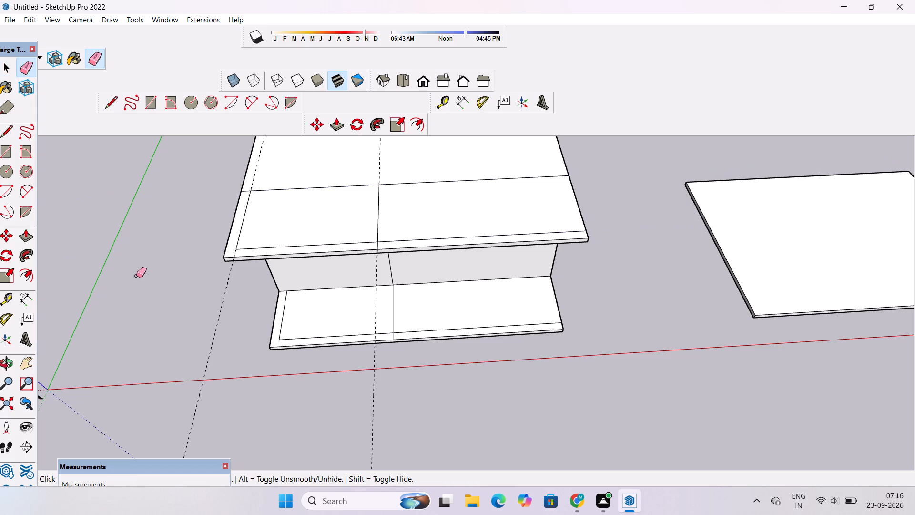
{"action": "left_click_drag", "start_coordinate": [140, 274], "coordinate": [219, 396]}
{"action": "left_click_drag", "start_coordinate": [390, 401], "coordinate": [370, 414]}
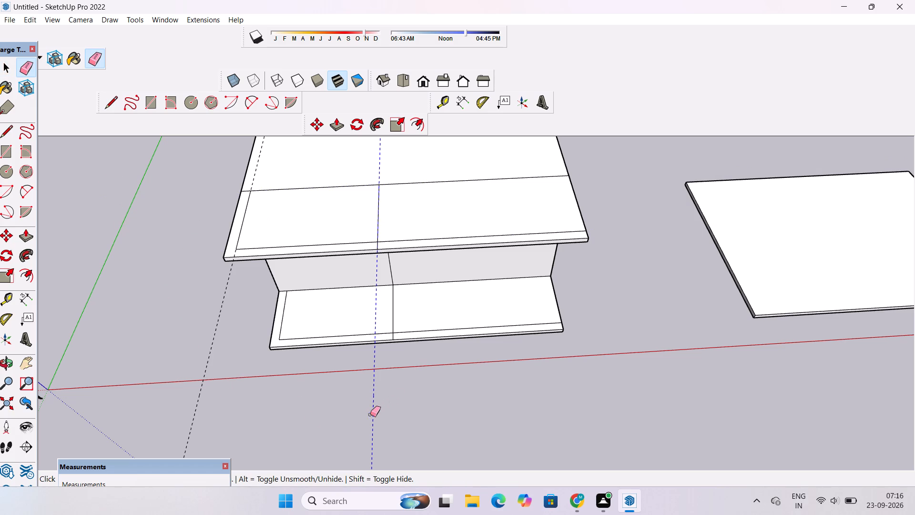
{"action": "left_click_drag", "start_coordinate": [370, 414], "coordinate": [193, 367]}
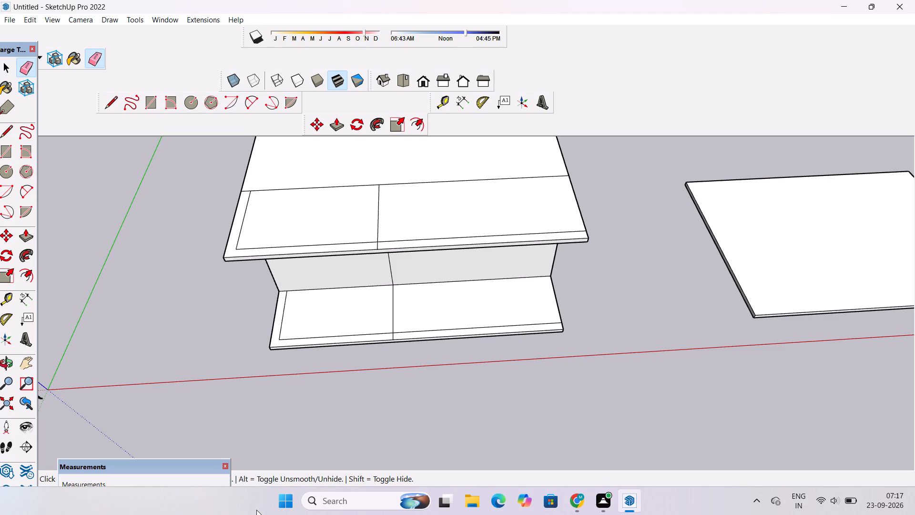
Push/Pull the roof's rear area, behind the lengthwise dividing line, up 30' as an upper block.
{"action": "key", "text": "o"}
{"action": "scroll", "coordinate": [256, 510], "scroll_direction": "down", "scroll_amount": 2}
{"action": "scroll", "coordinate": [394, 514], "scroll_direction": "down", "scroll_amount": 1}
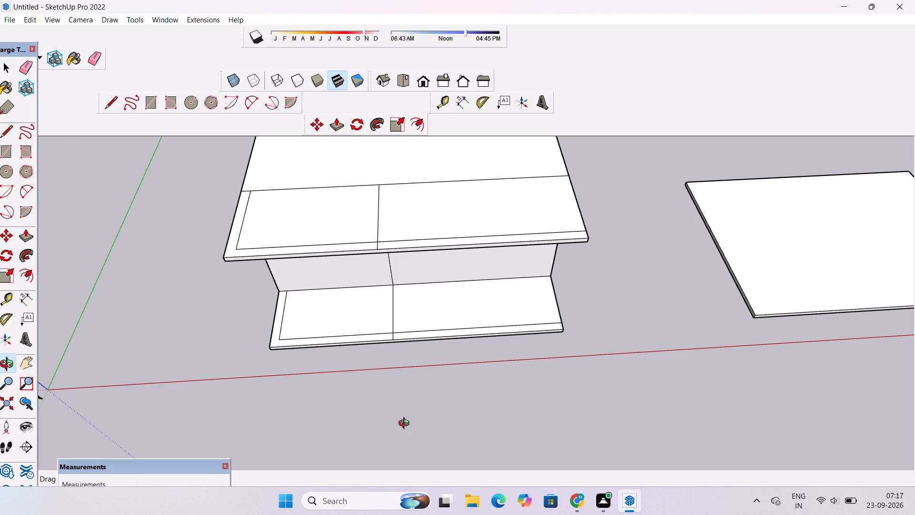
{"action": "scroll", "coordinate": [407, 424], "scroll_direction": "down", "scroll_amount": 5}
{"action": "left_click_drag", "start_coordinate": [406, 428], "coordinate": [400, 306]}
{"action": "scroll", "coordinate": [387, 274], "scroll_direction": "up", "scroll_amount": 5}
{"action": "left_click_drag", "start_coordinate": [386, 274], "coordinate": [533, 295]}
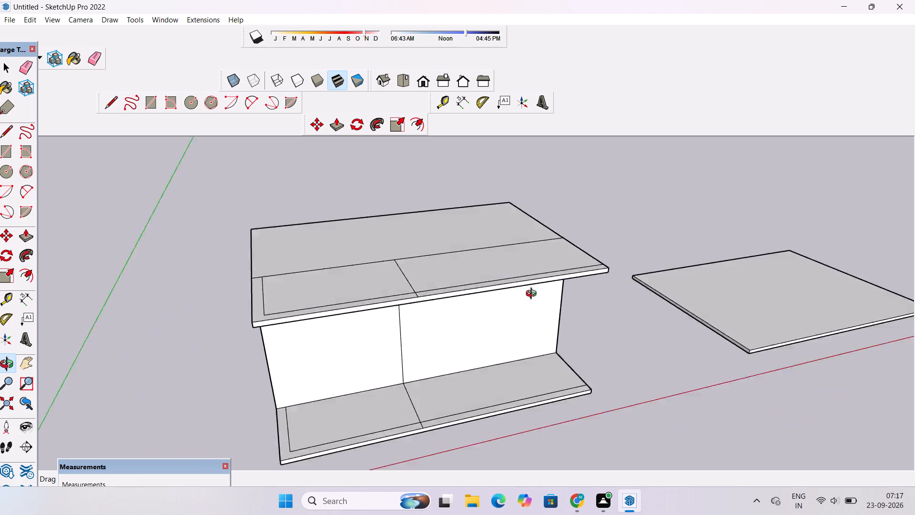
{"action": "left_click_drag", "start_coordinate": [533, 295], "coordinate": [367, 288]}
{"action": "left_click_drag", "start_coordinate": [359, 297], "coordinate": [374, 349]}
{"action": "scroll", "coordinate": [392, 328], "scroll_direction": "down", "scroll_amount": 4}
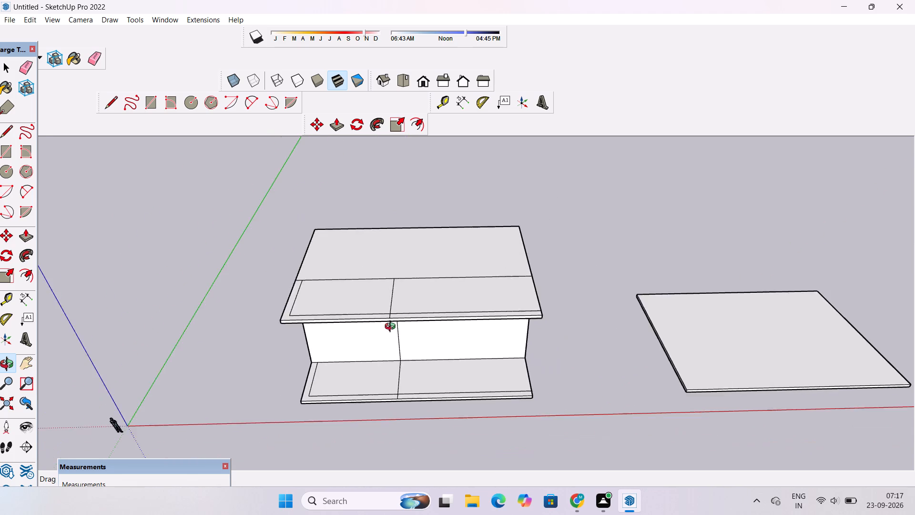
{"action": "left_click_drag", "start_coordinate": [392, 324], "coordinate": [401, 363]}
{"action": "left_click_drag", "start_coordinate": [397, 338], "coordinate": [395, 364]}
{"action": "left_click_drag", "start_coordinate": [395, 364], "coordinate": [371, 370], "text": "shift"}
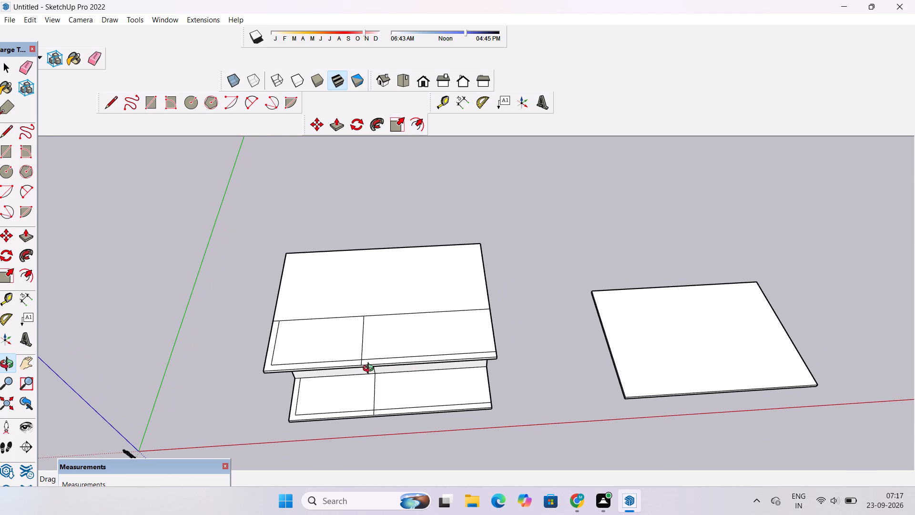
{"action": "key", "text": "space"}
{"action": "key", "text": "o"}
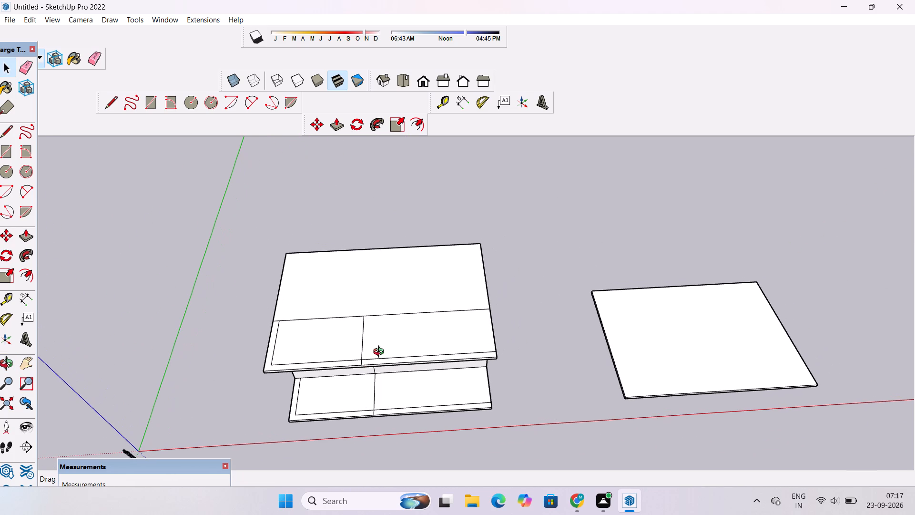
{"action": "left_click", "coordinate": [341, 355], "text": "shift"}
{"action": "left_click_drag", "start_coordinate": [337, 357], "coordinate": [427, 306]}
{"action": "left_click_drag", "start_coordinate": [322, 357], "coordinate": [458, 294]}
{"action": "left_click_drag", "start_coordinate": [413, 341], "coordinate": [413, 320], "text": "shift"}
{"action": "left_click", "coordinate": [413, 320]}
{"action": "key", "text": "space"}
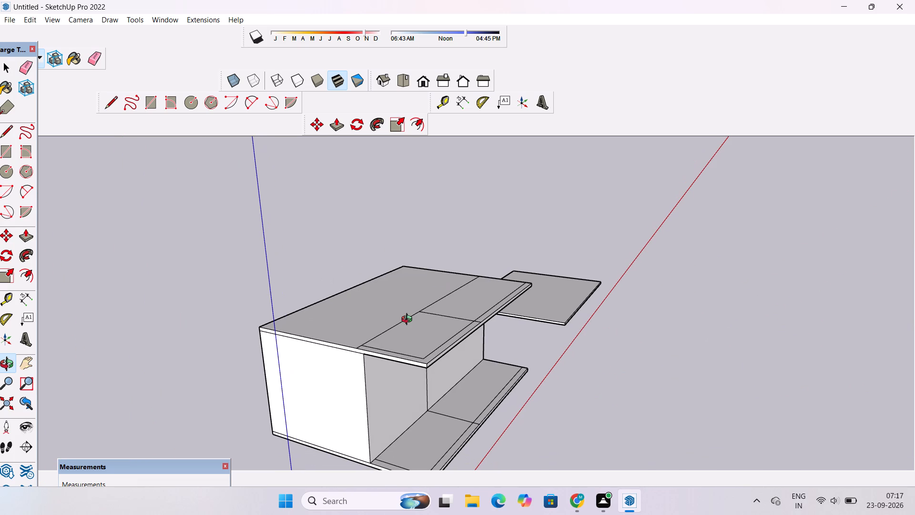
{"action": "type", "text": "p"}
{"action": "left_click", "coordinate": [356, 320]}
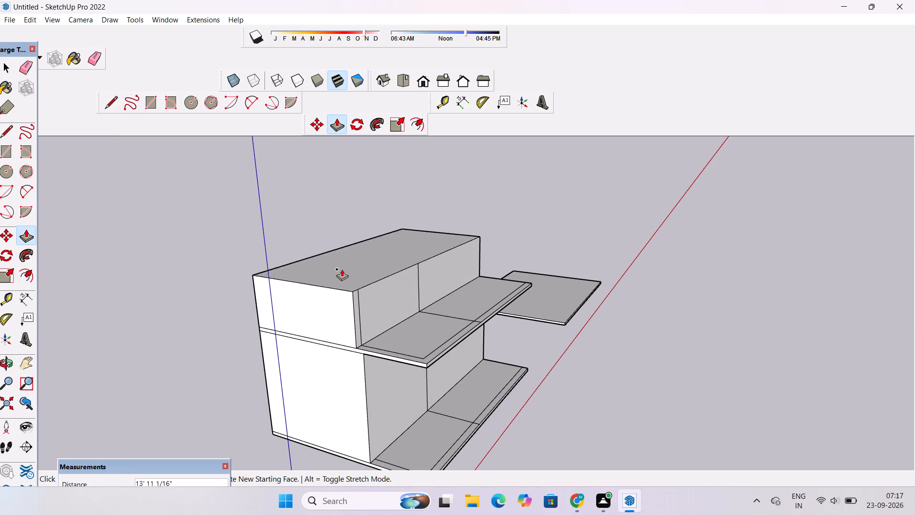
{"action": "key", "text": "3"}
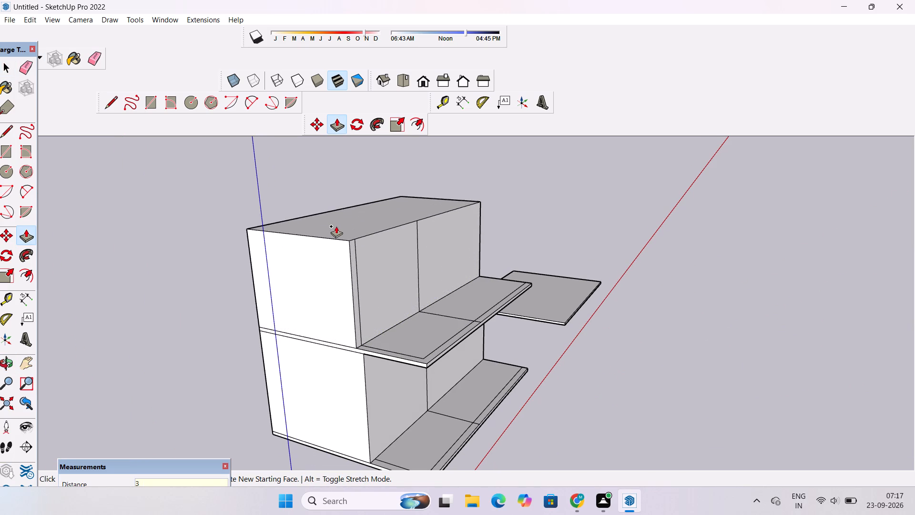
{"action": "type", "text": "0'"}
{"action": "key", "text": "Return"}
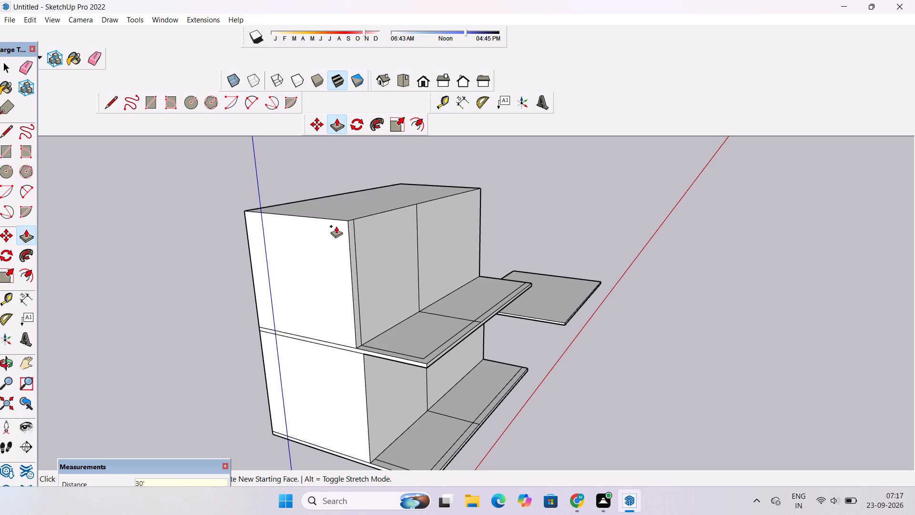
Copy the separate slab by its rear bottom corner onto the matching rear corner of the upper block's top, at the end nearest the origin.
{"action": "scroll", "coordinate": [335, 235], "scroll_direction": "down", "scroll_amount": 4}
{"action": "scroll", "coordinate": [332, 250], "scroll_direction": "up", "scroll_amount": 4}
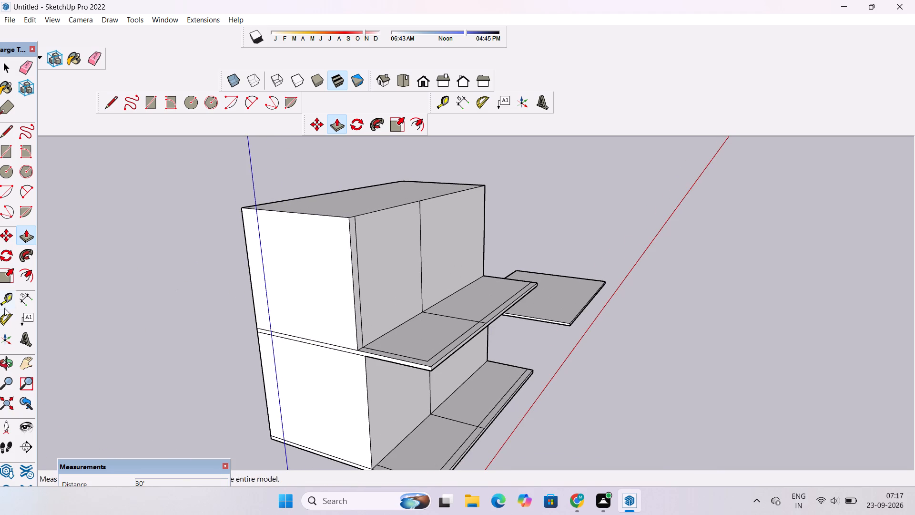
{"action": "left_click", "coordinate": [1, 370]}
{"action": "left_click_drag", "start_coordinate": [396, 285], "coordinate": [242, 290]}
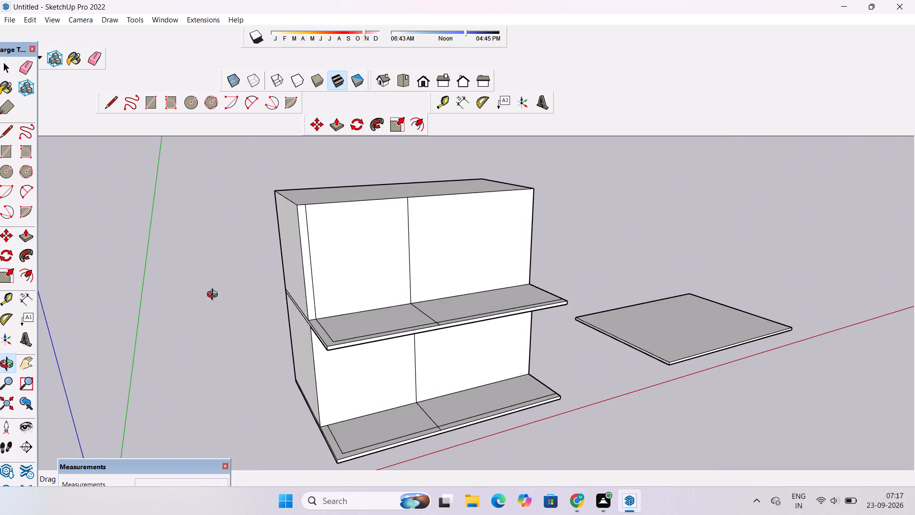
{"action": "scroll", "coordinate": [228, 292], "scroll_direction": "down", "scroll_amount": 5}
{"action": "left_click_drag", "start_coordinate": [350, 283], "coordinate": [264, 313]}
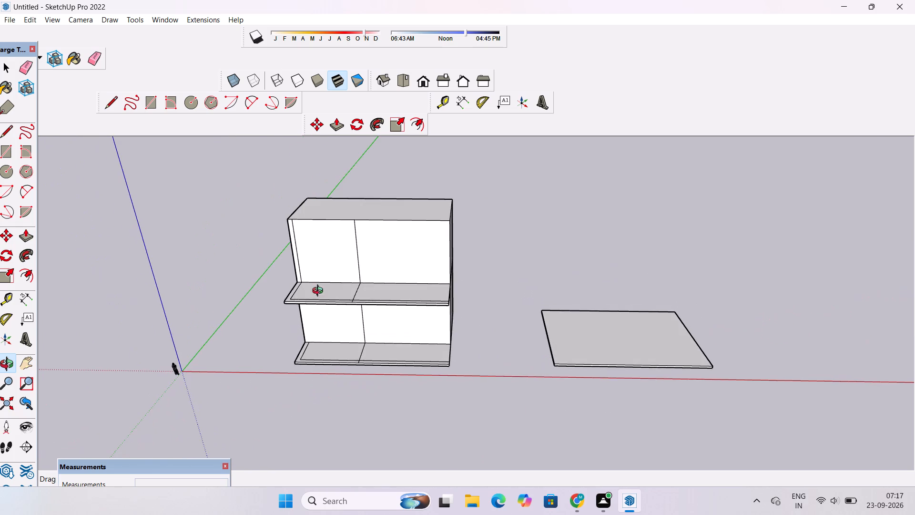
{"action": "left_click_drag", "start_coordinate": [331, 297], "coordinate": [336, 313]}
{"action": "scroll", "coordinate": [335, 313], "scroll_direction": "up", "scroll_amount": 3, "text": "shift"}
{"action": "left_click_drag", "start_coordinate": [336, 325], "coordinate": [360, 347], "text": "shift"}
{"action": "left_click_drag", "start_coordinate": [382, 371], "coordinate": [468, 371]}
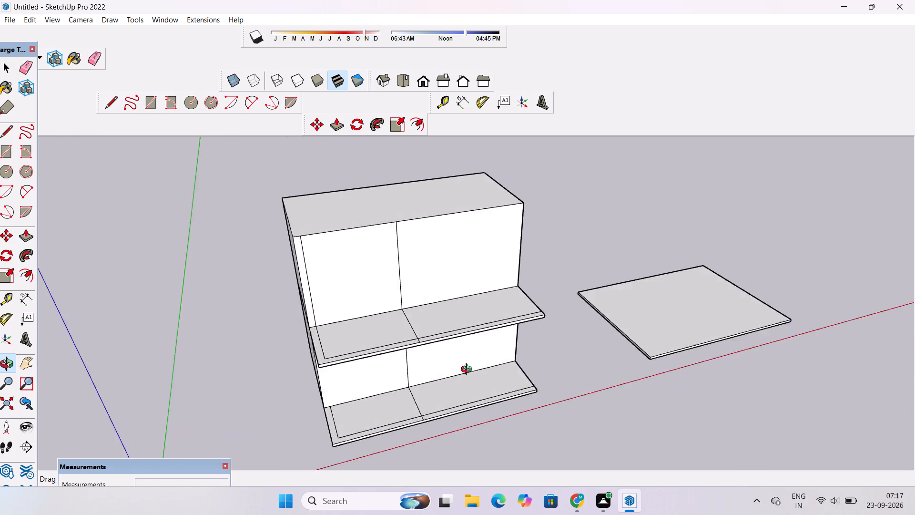
{"action": "left_click_drag", "start_coordinate": [468, 371], "coordinate": [579, 386]}
{"action": "left_click_drag", "start_coordinate": [579, 386], "coordinate": [396, 383]}
{"action": "left_click_drag", "start_coordinate": [402, 361], "coordinate": [421, 326]}
{"action": "scroll", "coordinate": [381, 288], "scroll_direction": "up", "scroll_amount": 6}
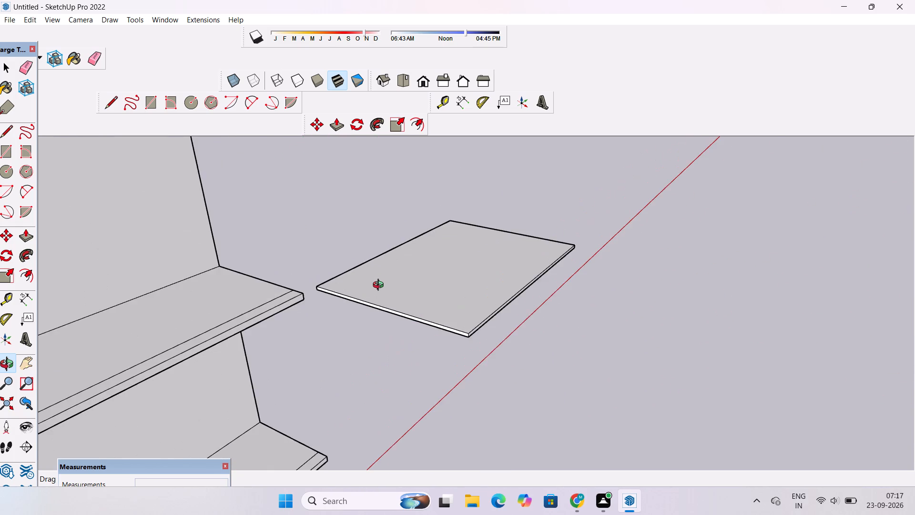
{"action": "scroll", "coordinate": [376, 292], "scroll_direction": "up", "scroll_amount": 5}
{"action": "left_click_drag", "start_coordinate": [369, 314], "coordinate": [389, 286], "text": "shift"}
{"action": "scroll", "coordinate": [393, 282], "scroll_direction": "down", "scroll_amount": 14}
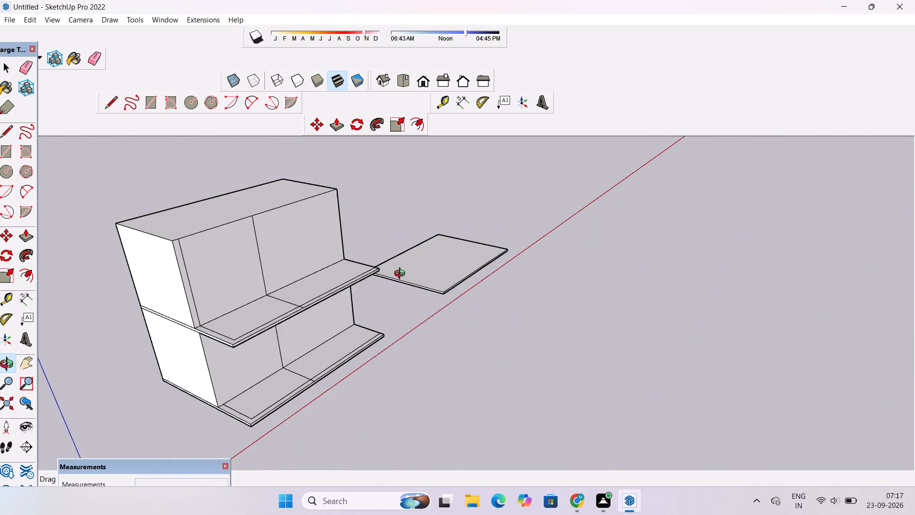
{"action": "left_click_drag", "start_coordinate": [400, 281], "coordinate": [434, 291], "text": "shift"}
{"action": "key", "text": "space"}
{"action": "left_click", "coordinate": [441, 281]}
{"action": "scroll", "coordinate": [438, 282], "scroll_direction": "up", "scroll_amount": 14}
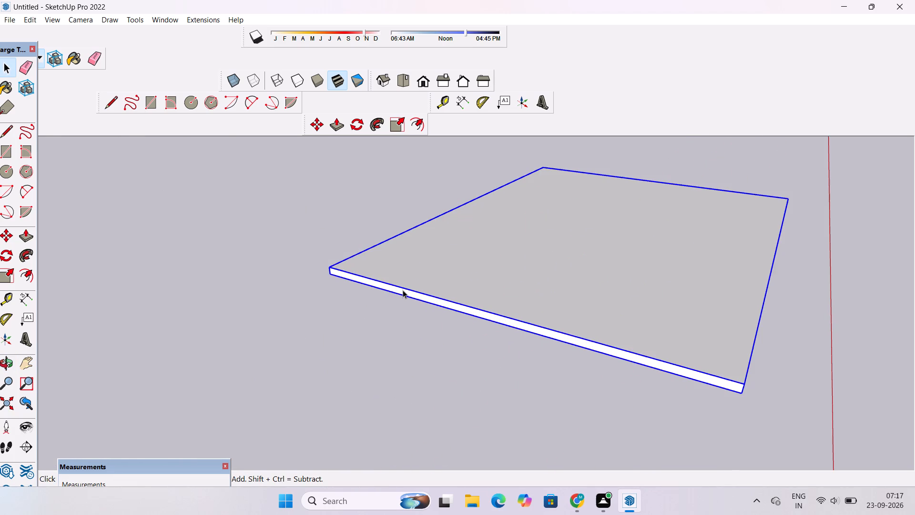
{"action": "key", "text": "m"}
{"action": "scroll", "coordinate": [342, 278], "scroll_direction": "up", "scroll_amount": 10}
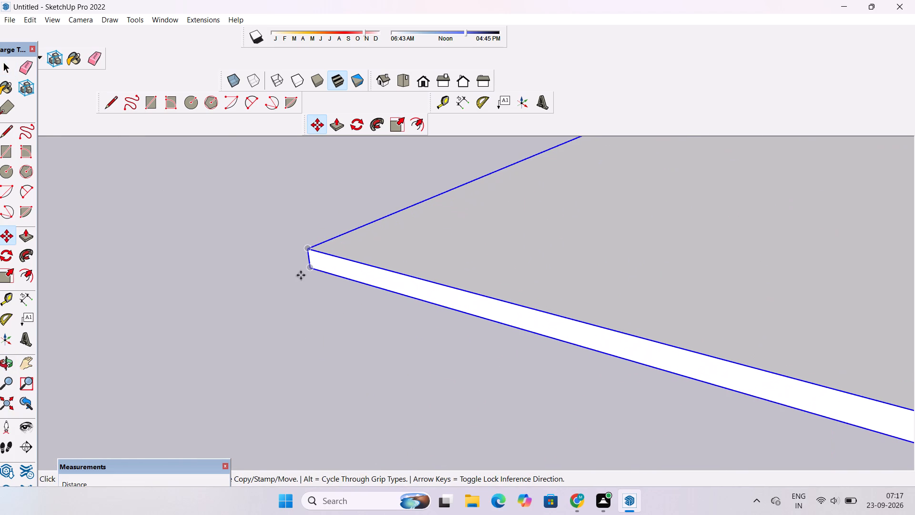
{"action": "left_click", "coordinate": [308, 270]}
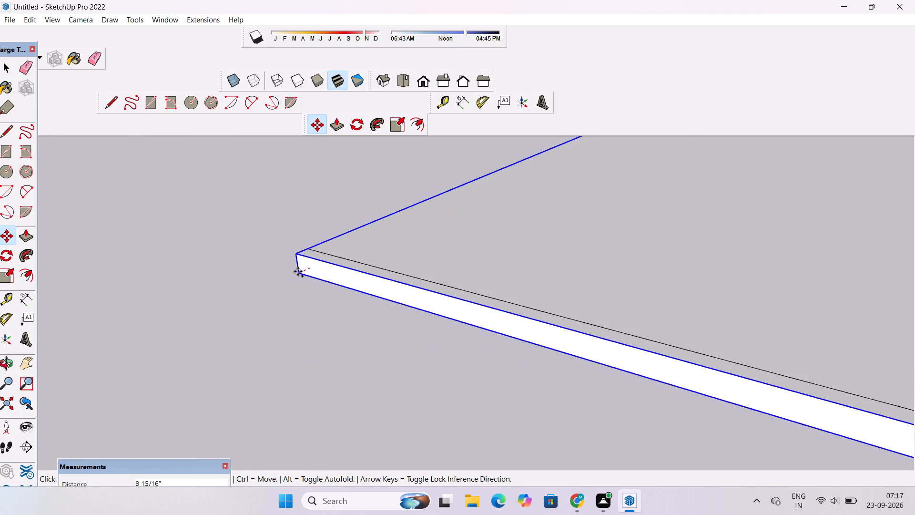
{"action": "scroll", "coordinate": [298, 271], "scroll_direction": "down", "scroll_amount": 20}
{"action": "scroll", "coordinate": [298, 271], "scroll_direction": "down", "scroll_amount": 10}
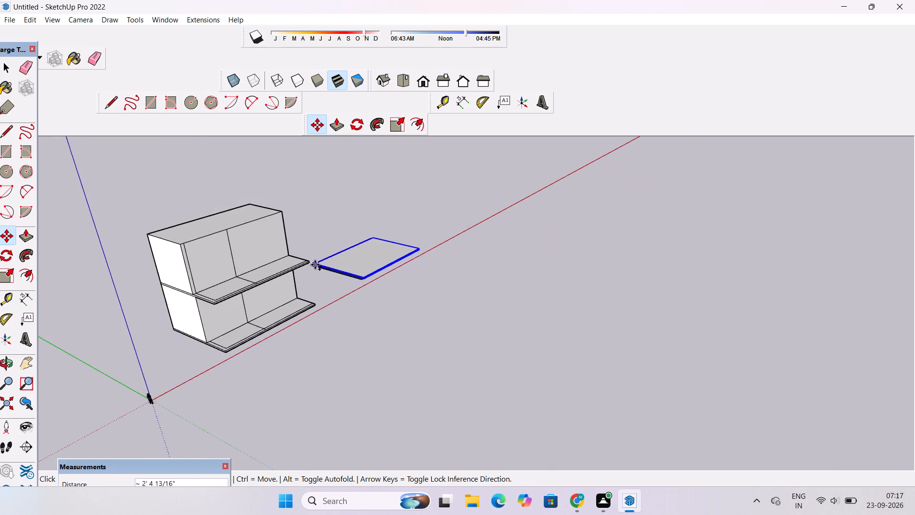
{"action": "scroll", "coordinate": [159, 219], "scroll_direction": "up", "scroll_amount": 16}
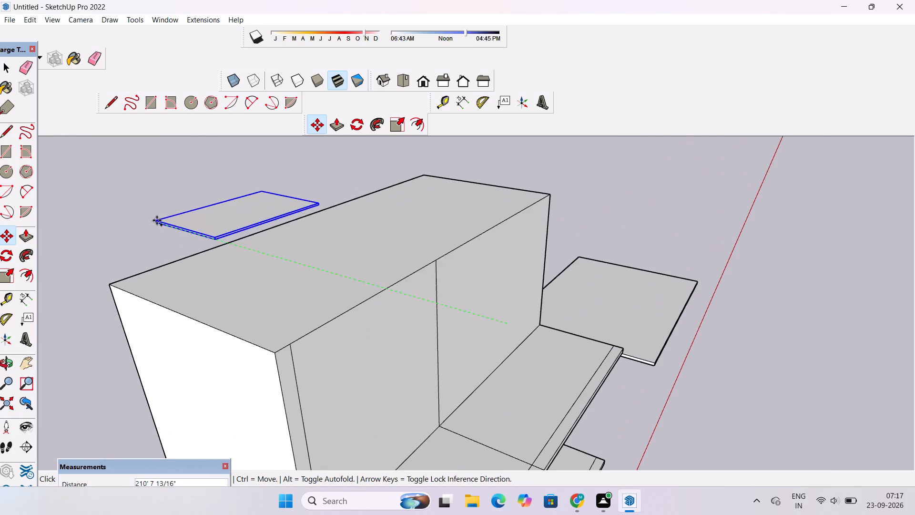
{"action": "scroll", "coordinate": [159, 276], "scroll_direction": "up", "scroll_amount": 6}
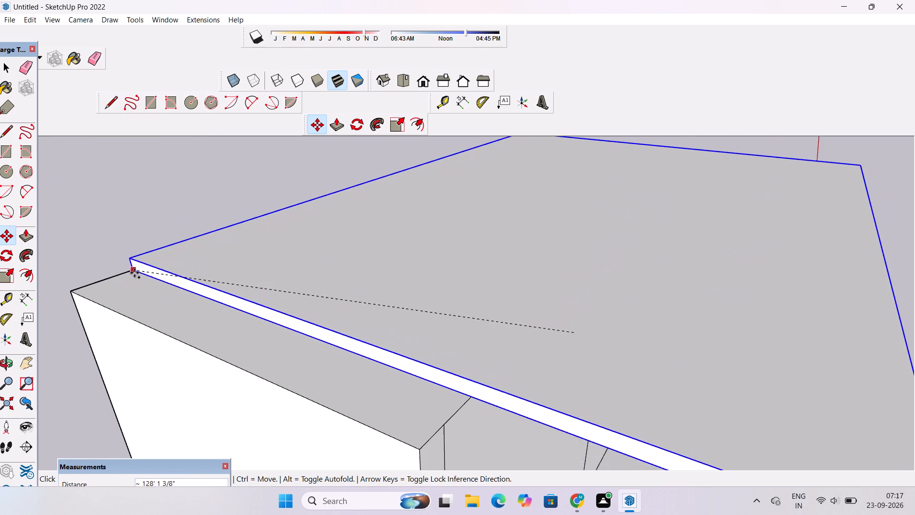
{"action": "scroll", "coordinate": [138, 273], "scroll_direction": "down", "scroll_amount": 8}
{"action": "scroll", "coordinate": [94, 271], "scroll_direction": "up", "scroll_amount": 9}
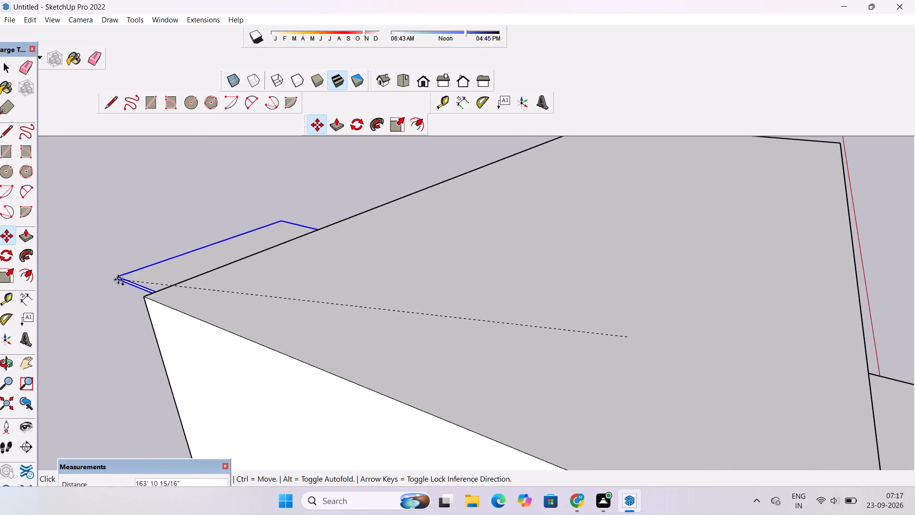
{"action": "left_click", "coordinate": [144, 296]}
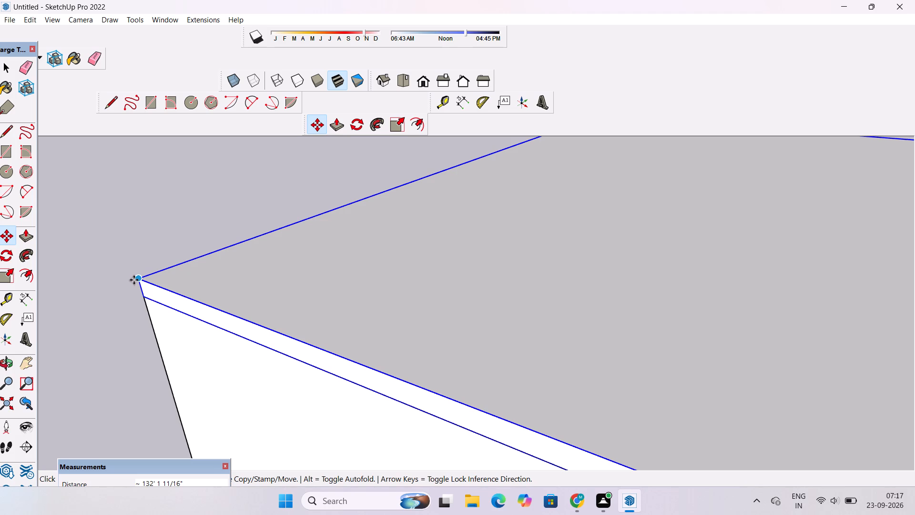
Explode the copied slab on top of the upper block and clear the selection.
{"action": "key", "text": "o"}
{"action": "scroll", "coordinate": [135, 276], "scroll_direction": "down", "scroll_amount": 6}
{"action": "left_click_drag", "start_coordinate": [208, 268], "coordinate": [128, 258]}
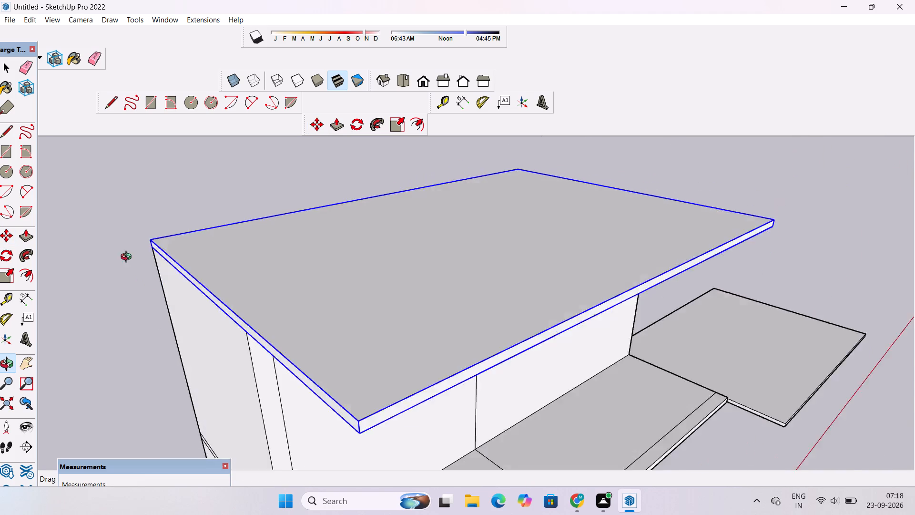
{"action": "left_click_drag", "start_coordinate": [128, 258], "coordinate": [118, 257]}
{"action": "left_click_drag", "start_coordinate": [150, 273], "coordinate": [156, 227], "text": "shift"}
{"action": "left_click_drag", "start_coordinate": [215, 247], "coordinate": [166, 263]}
{"action": "scroll", "coordinate": [167, 263], "scroll_direction": "down", "scroll_amount": 5}
{"action": "left_click_drag", "start_coordinate": [166, 263], "coordinate": [224, 297]}
{"action": "left_click_drag", "start_coordinate": [238, 300], "coordinate": [208, 252], "text": "shift"}
{"action": "scroll", "coordinate": [208, 252], "scroll_direction": "down", "scroll_amount": 4}
{"action": "left_click_drag", "start_coordinate": [210, 247], "coordinate": [214, 262]}
{"action": "left_click_drag", "start_coordinate": [214, 262], "coordinate": [214, 254], "text": "shift"}
{"action": "key", "text": "space"}
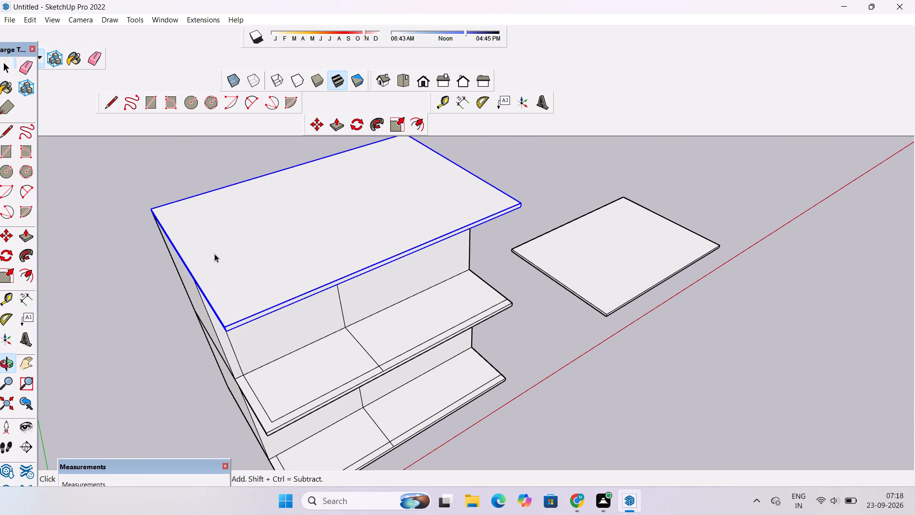
{"action": "right_click", "coordinate": [235, 253]}
{"action": "left_click", "coordinate": [267, 326]}
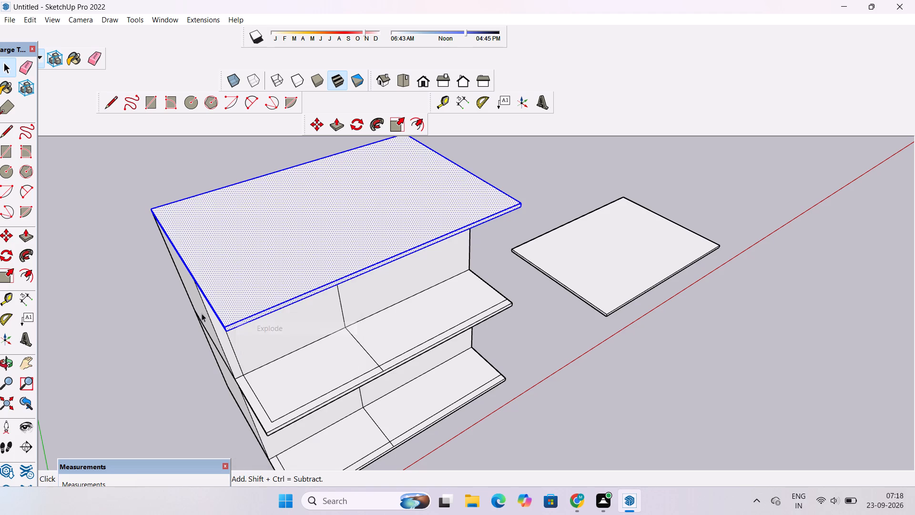
{"action": "left_click", "coordinate": [103, 324]}
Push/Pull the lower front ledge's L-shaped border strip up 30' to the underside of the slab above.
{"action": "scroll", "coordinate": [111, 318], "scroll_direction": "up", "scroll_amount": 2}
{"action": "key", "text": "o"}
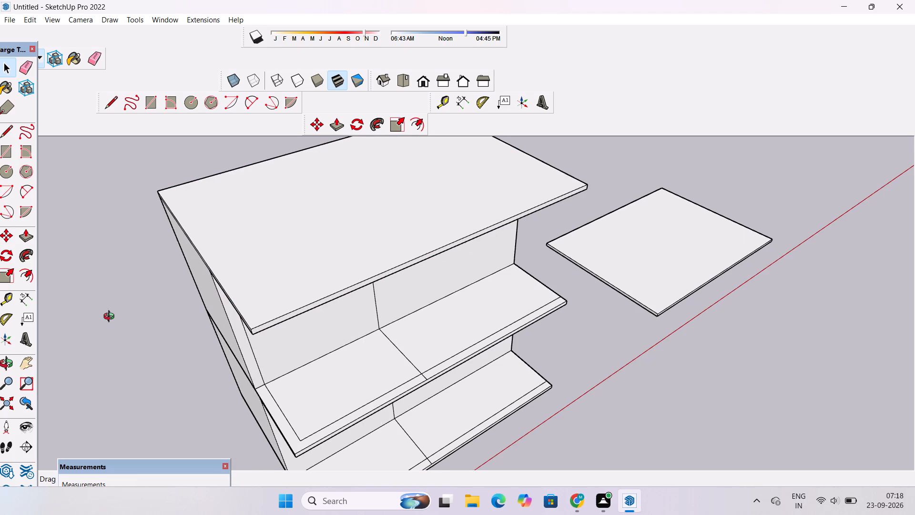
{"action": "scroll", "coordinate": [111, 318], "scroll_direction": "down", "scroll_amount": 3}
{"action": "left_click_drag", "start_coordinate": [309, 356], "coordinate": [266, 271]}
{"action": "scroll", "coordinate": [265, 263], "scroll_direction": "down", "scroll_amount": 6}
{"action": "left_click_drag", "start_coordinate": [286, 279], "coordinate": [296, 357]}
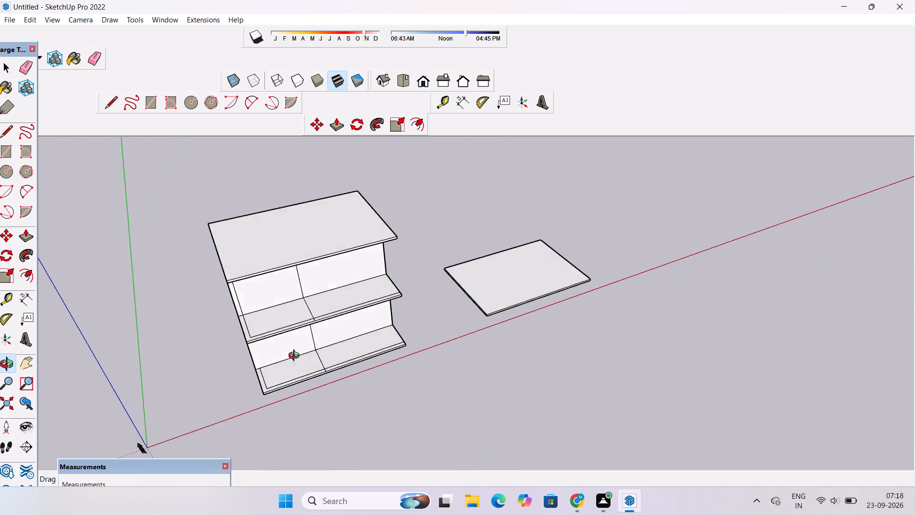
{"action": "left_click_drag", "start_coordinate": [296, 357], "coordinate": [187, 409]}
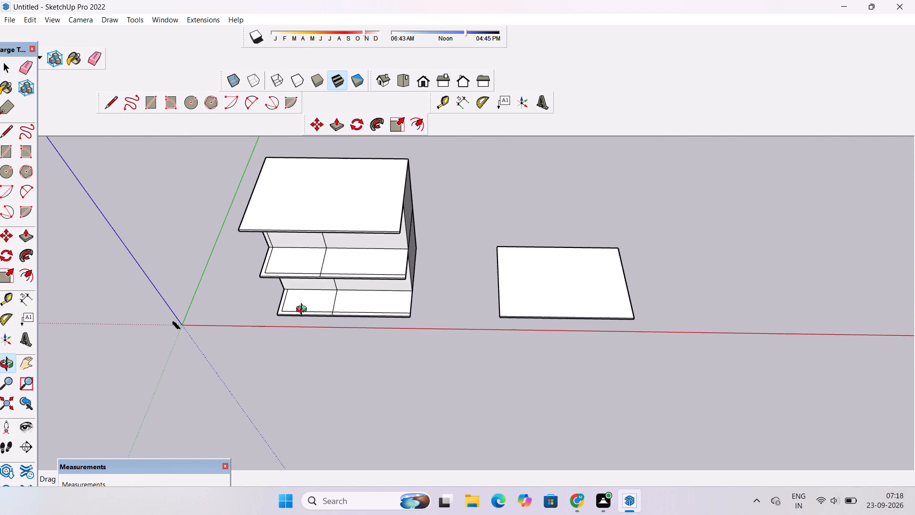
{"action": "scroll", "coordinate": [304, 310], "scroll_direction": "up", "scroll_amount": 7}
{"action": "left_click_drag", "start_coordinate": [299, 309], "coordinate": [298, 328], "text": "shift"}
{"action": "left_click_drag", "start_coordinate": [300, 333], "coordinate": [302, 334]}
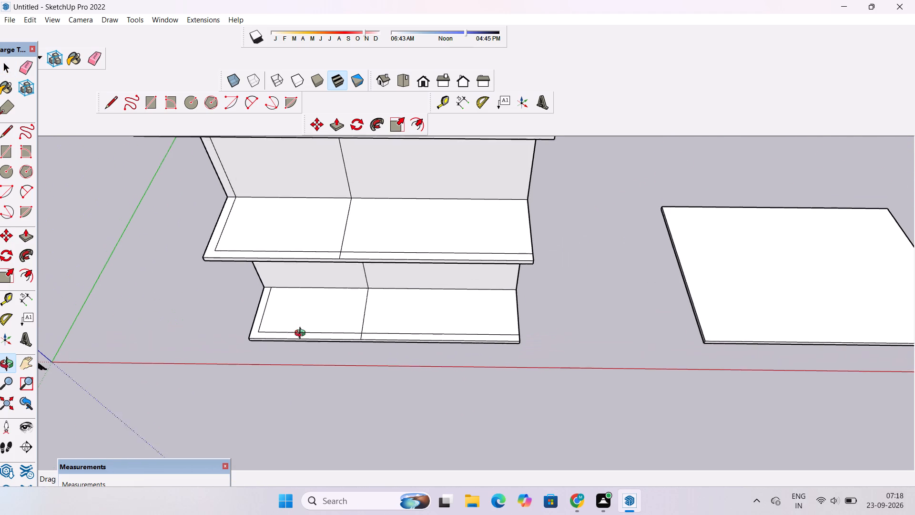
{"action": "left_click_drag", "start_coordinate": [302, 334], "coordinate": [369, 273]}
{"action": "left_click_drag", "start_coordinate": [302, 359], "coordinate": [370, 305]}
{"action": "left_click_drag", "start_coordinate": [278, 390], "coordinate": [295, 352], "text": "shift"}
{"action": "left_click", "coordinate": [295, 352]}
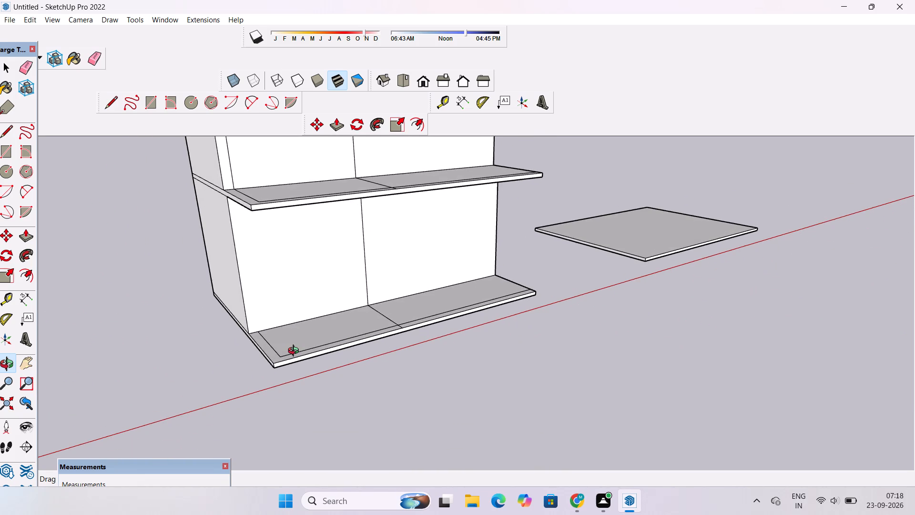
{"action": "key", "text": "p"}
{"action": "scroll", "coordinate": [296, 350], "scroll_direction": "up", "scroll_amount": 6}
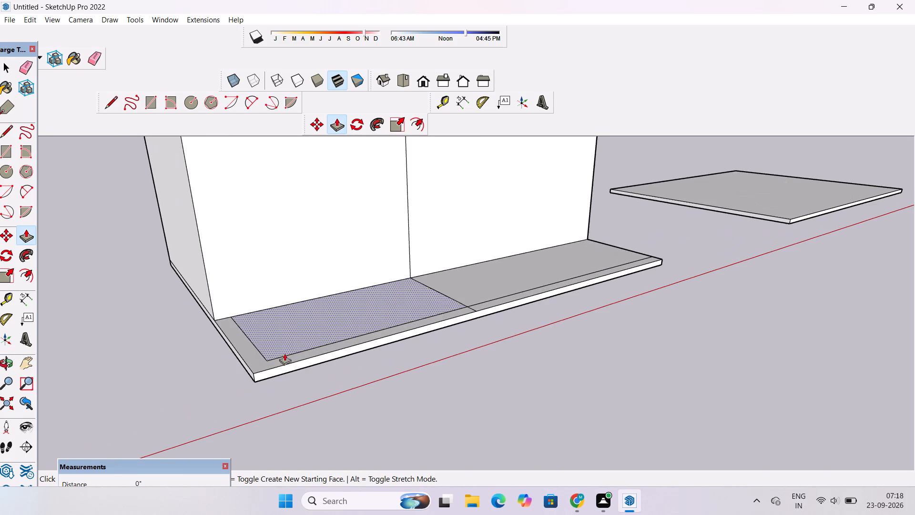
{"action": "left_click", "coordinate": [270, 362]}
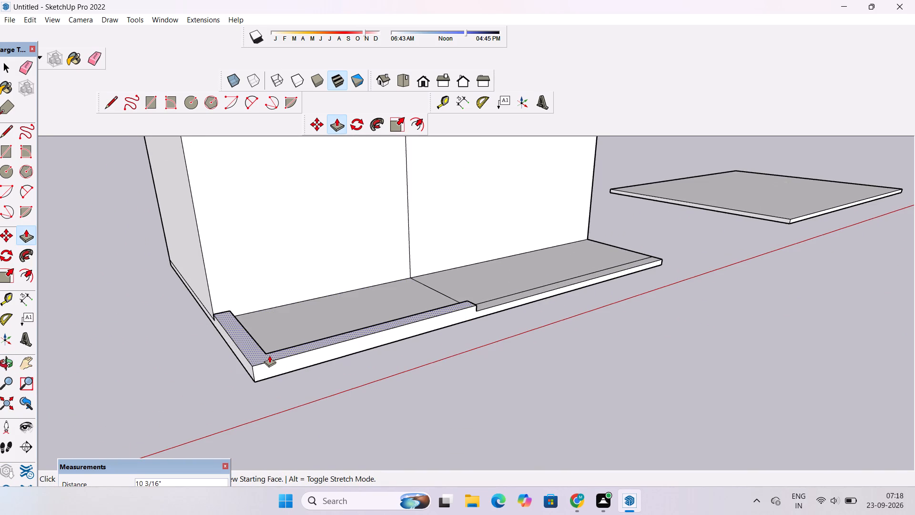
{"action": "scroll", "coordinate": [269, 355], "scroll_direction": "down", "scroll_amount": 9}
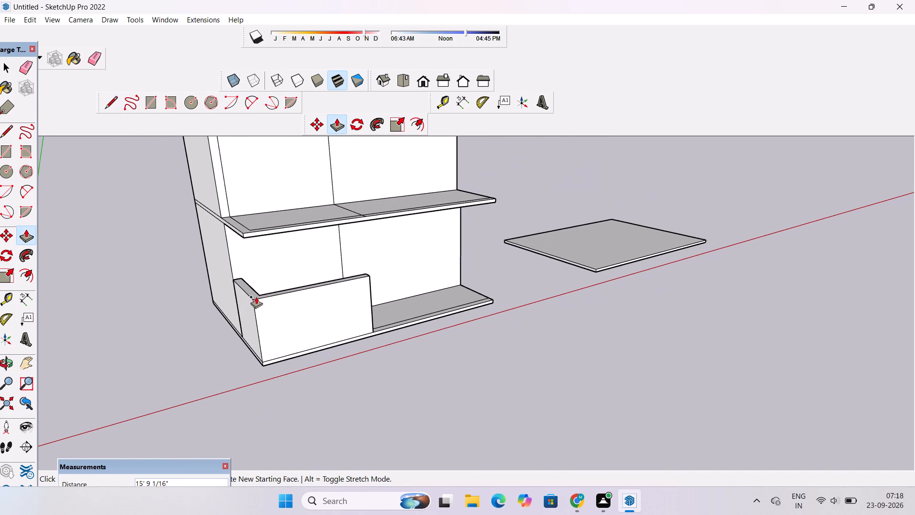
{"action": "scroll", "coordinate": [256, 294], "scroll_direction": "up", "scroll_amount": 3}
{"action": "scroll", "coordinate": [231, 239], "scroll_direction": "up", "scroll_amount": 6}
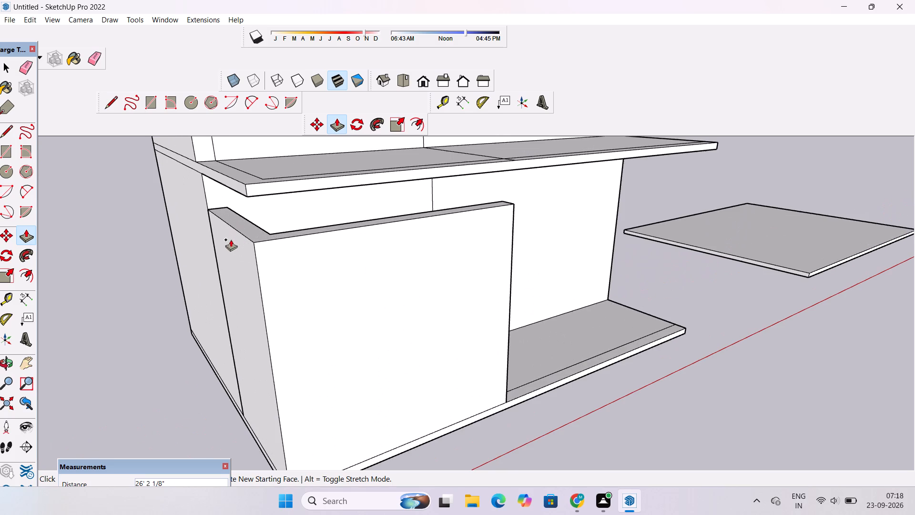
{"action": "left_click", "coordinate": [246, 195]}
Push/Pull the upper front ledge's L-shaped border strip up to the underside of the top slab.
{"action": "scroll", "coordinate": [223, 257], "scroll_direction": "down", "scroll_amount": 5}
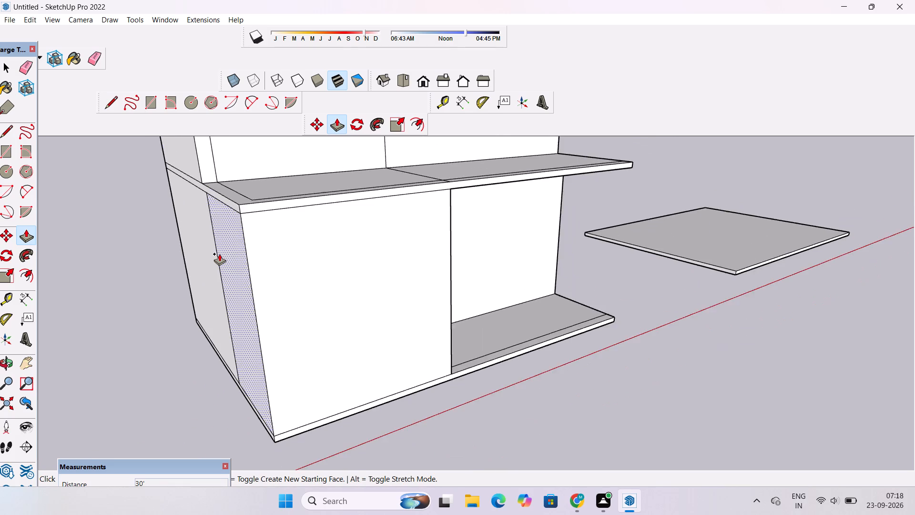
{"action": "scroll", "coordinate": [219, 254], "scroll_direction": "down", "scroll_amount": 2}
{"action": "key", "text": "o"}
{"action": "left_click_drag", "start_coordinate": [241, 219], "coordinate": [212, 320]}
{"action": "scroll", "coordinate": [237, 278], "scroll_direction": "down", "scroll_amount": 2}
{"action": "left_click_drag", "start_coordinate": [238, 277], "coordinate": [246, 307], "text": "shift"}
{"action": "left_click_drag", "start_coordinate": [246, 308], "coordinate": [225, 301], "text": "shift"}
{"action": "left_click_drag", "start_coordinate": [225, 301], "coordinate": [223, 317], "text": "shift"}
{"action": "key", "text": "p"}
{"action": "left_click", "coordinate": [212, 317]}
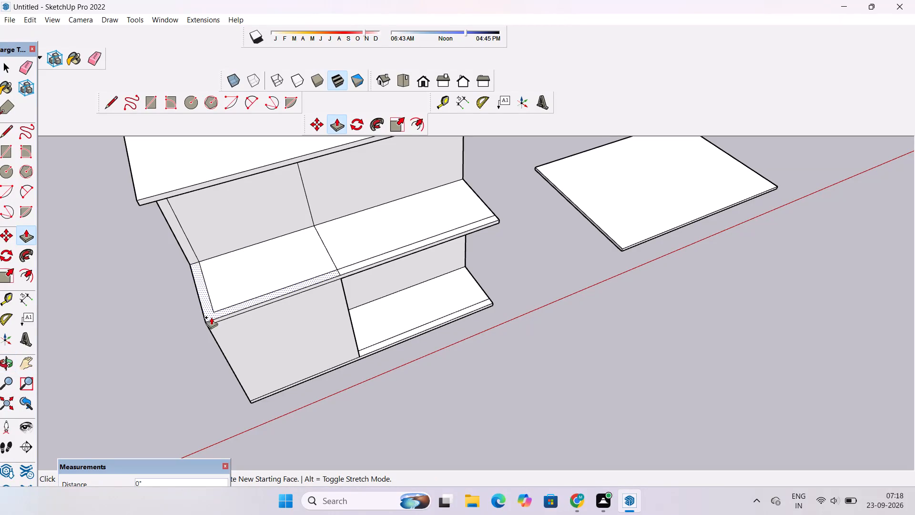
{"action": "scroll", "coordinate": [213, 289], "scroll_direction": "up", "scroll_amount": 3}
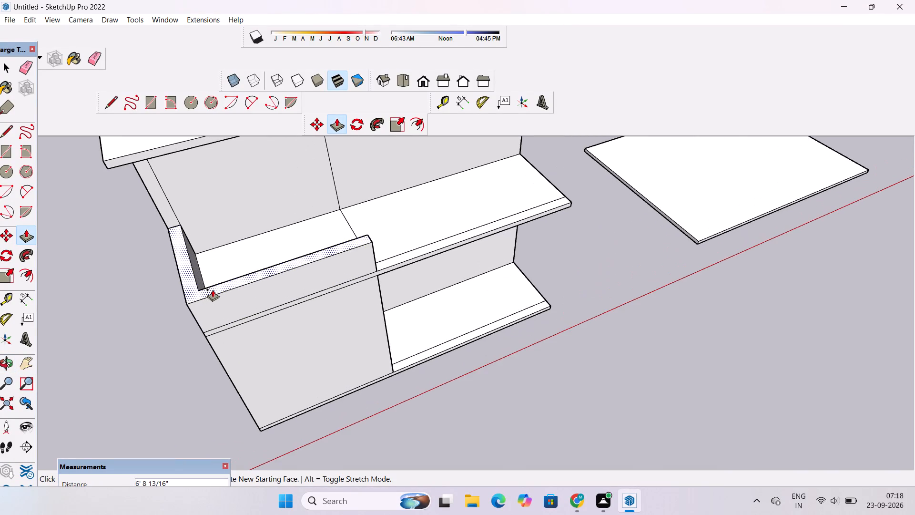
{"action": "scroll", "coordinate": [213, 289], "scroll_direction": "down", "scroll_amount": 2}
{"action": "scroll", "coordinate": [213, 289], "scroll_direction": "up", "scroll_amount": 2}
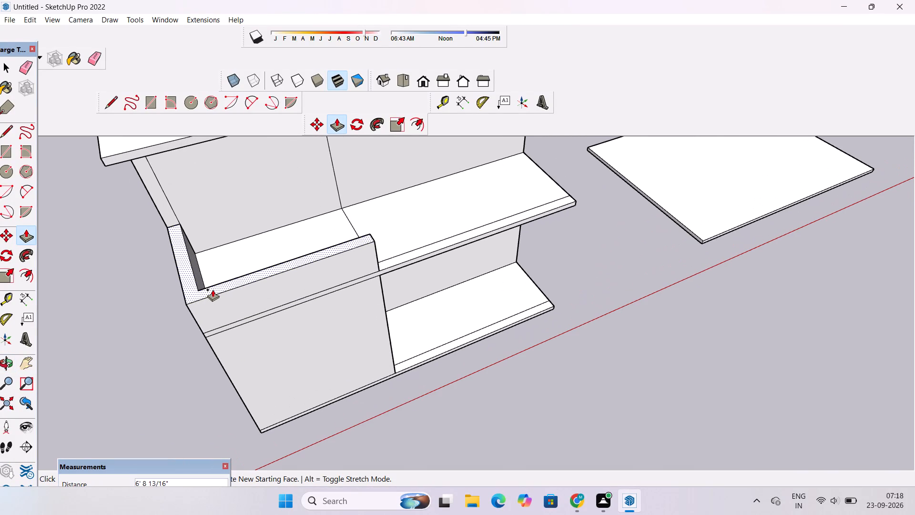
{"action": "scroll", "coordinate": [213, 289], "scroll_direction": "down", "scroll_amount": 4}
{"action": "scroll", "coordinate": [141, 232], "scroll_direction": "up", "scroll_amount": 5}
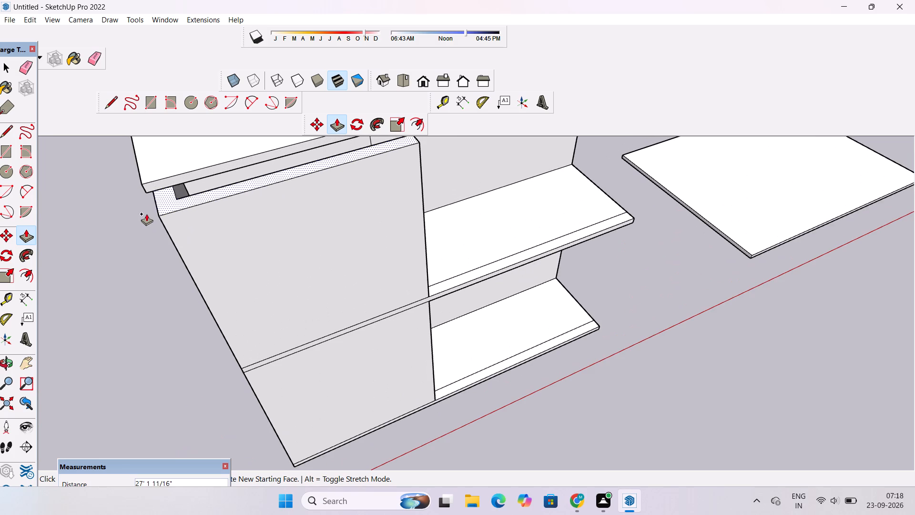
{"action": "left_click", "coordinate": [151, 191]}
Examine the raised walls and the building's end face nearest the origin from several angles.
{"action": "key", "text": "o"}
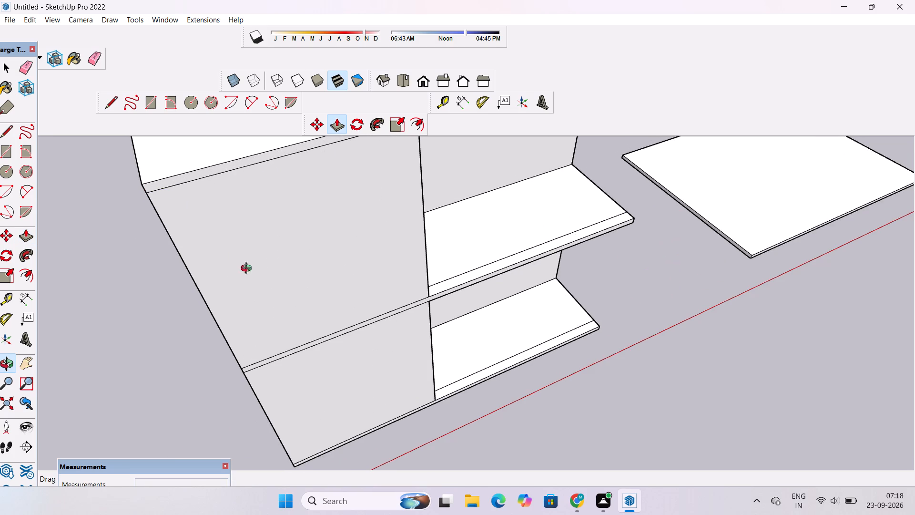
{"action": "left_click_drag", "start_coordinate": [250, 271], "coordinate": [209, 232]}
{"action": "scroll", "coordinate": [200, 217], "scroll_direction": "down", "scroll_amount": 6}
{"action": "left_click_drag", "start_coordinate": [290, 311], "coordinate": [223, 227]}
{"action": "left_click_drag", "start_coordinate": [223, 227], "coordinate": [529, 227]}
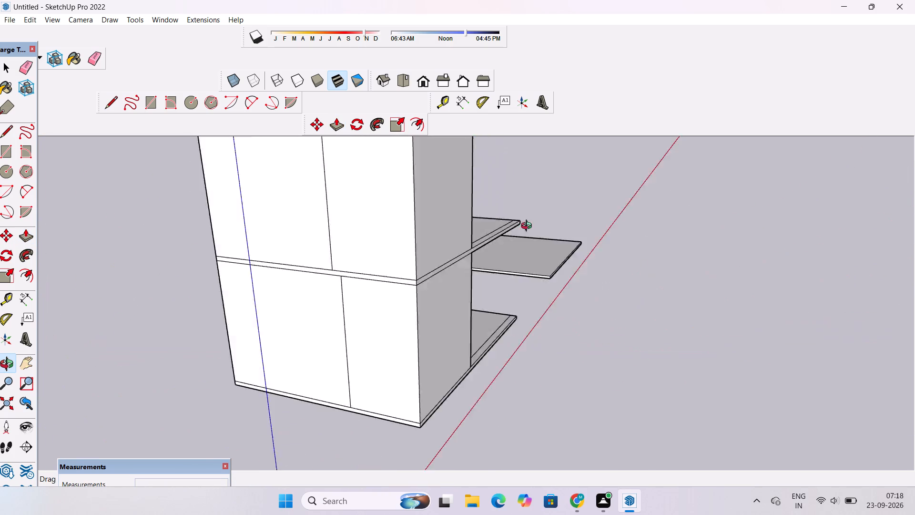
{"action": "left_click_drag", "start_coordinate": [529, 227], "coordinate": [478, 267]}
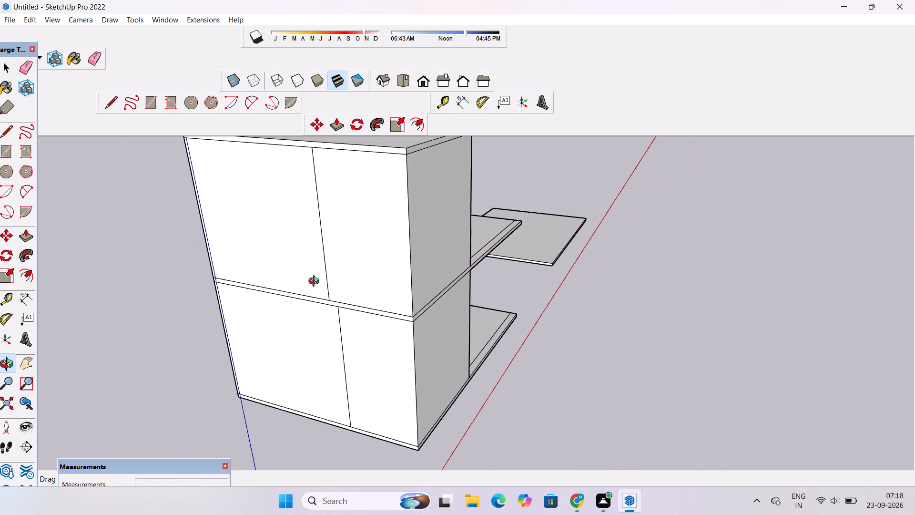
{"action": "scroll", "coordinate": [337, 293], "scroll_direction": "up", "scroll_amount": 6}
{"action": "scroll", "coordinate": [337, 293], "scroll_direction": "down", "scroll_amount": 6}
{"action": "left_click_drag", "start_coordinate": [301, 328], "coordinate": [422, 260]}
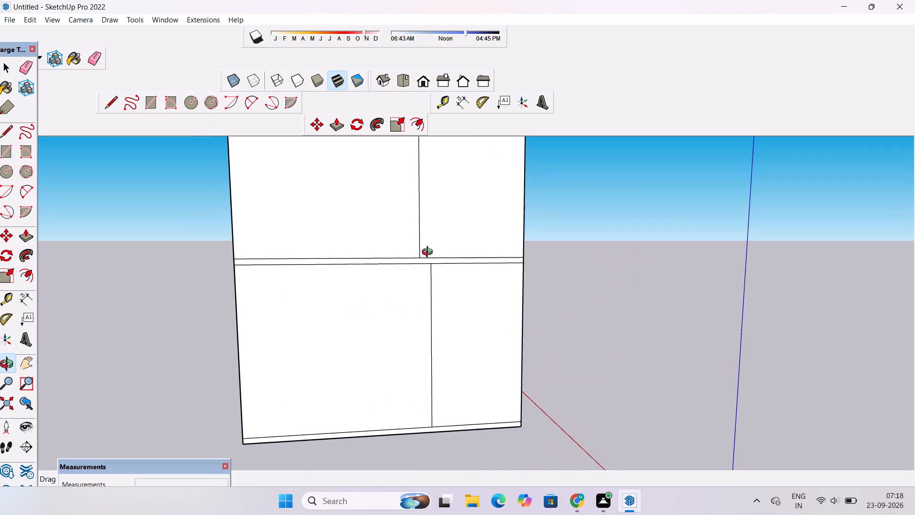
{"action": "left_click_drag", "start_coordinate": [458, 267], "coordinate": [285, 285]}
{"action": "scroll", "coordinate": [285, 285], "scroll_direction": "down", "scroll_amount": 6}
{"action": "scroll", "coordinate": [346, 332], "scroll_direction": "up", "scroll_amount": 5}
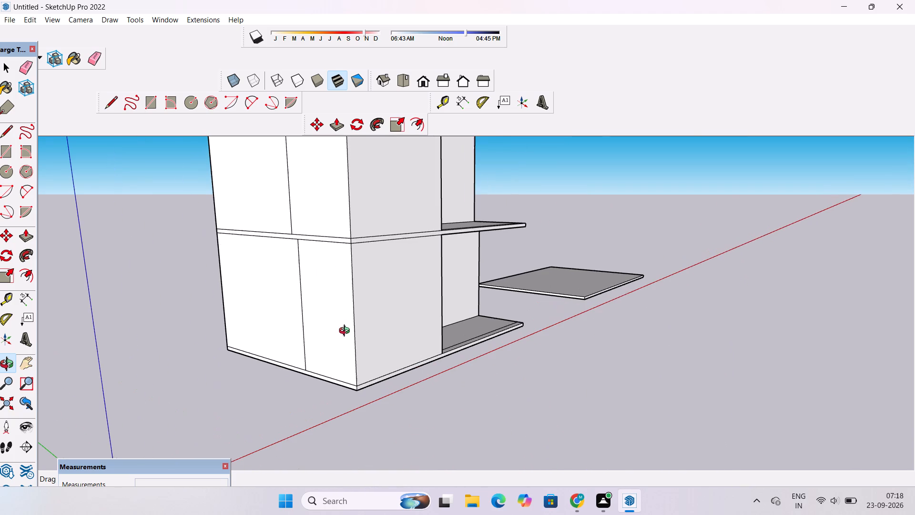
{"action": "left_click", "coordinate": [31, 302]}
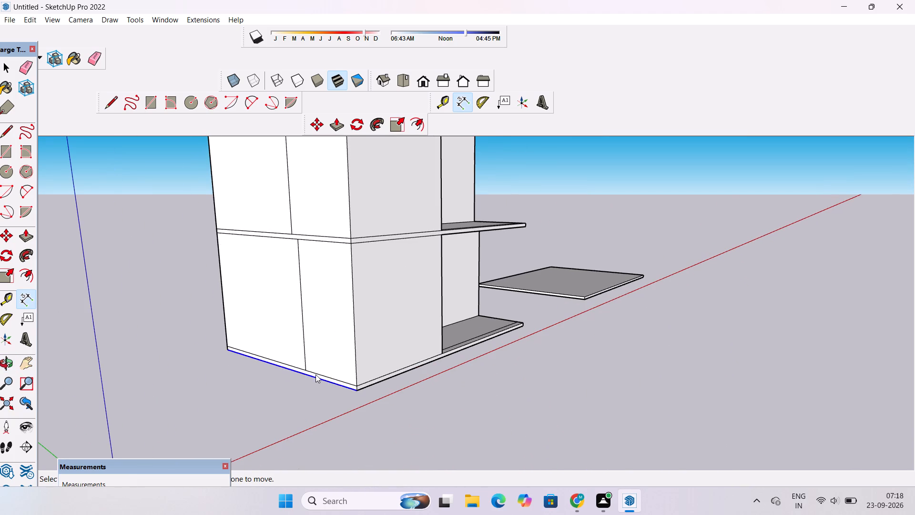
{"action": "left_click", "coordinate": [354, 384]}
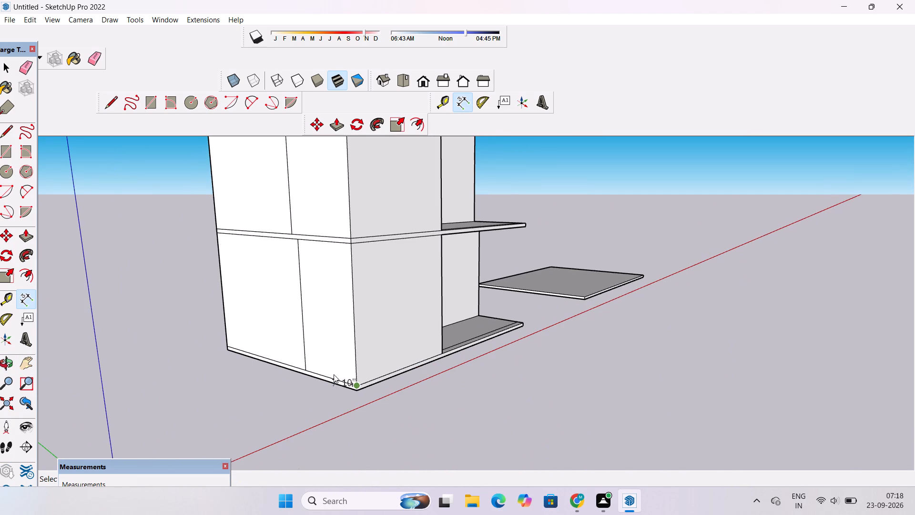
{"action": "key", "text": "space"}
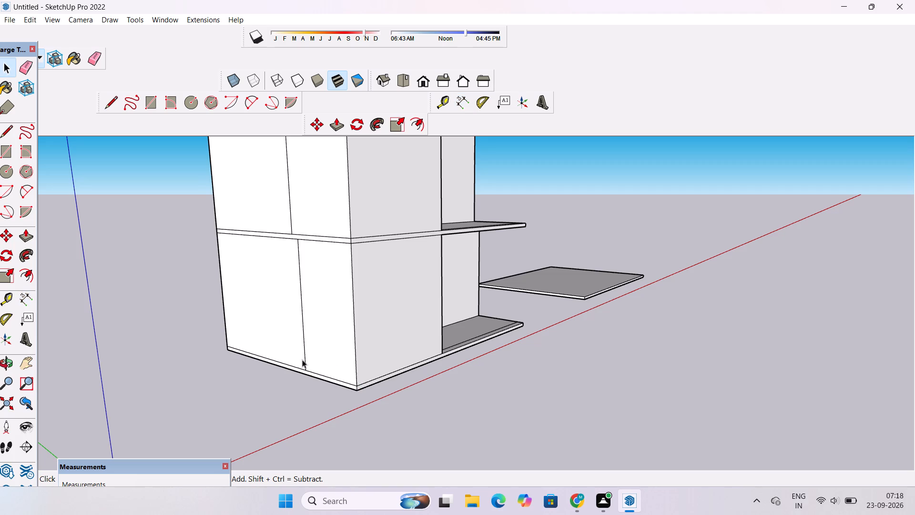
Undo both raised border walls, the top slab's explode and copy, and the upper block's extrusion.
{"action": "key", "text": "ctrl+z"}
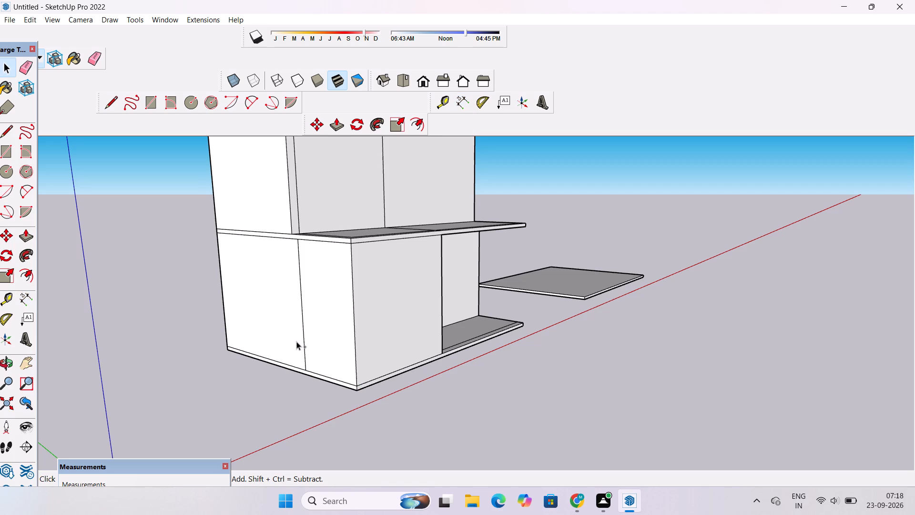
{"action": "key", "text": "ctrl+z"}
{"action": "key", "text": "ctrl+z"}
{"action": "key", "text": "ctrl+z"}
{"action": "key", "text": "ctrl+z"}
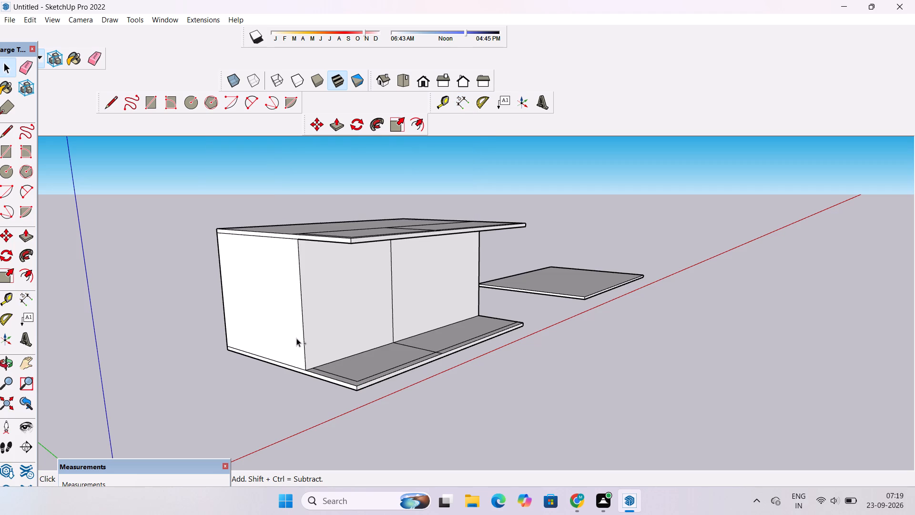
Undo the roof slab's guide erasures, border lines, dividing lines and construction guides, back to a plain slab.
{"action": "key", "text": "o"}
{"action": "left_click_drag", "start_coordinate": [440, 306], "coordinate": [355, 390]}
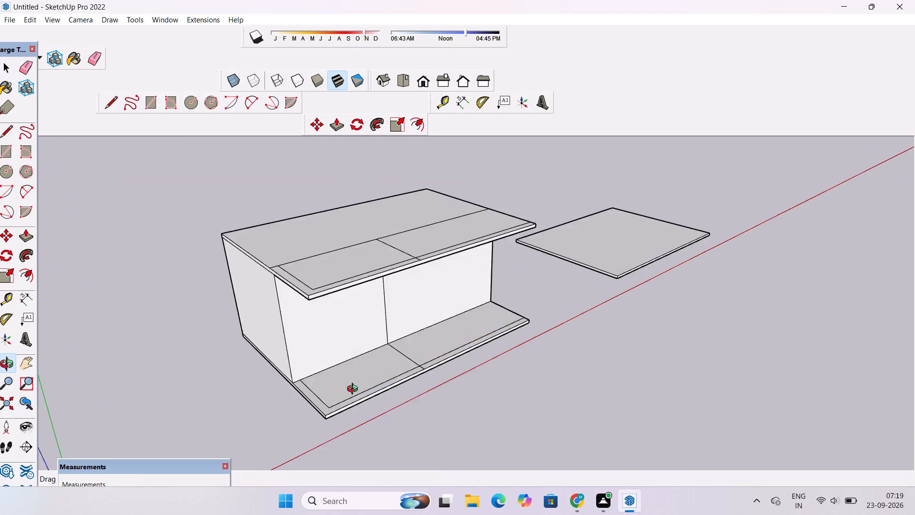
{"action": "left_click_drag", "start_coordinate": [355, 390], "coordinate": [280, 451]}
{"action": "scroll", "coordinate": [380, 318], "scroll_direction": "up", "scroll_amount": 3}
{"action": "left_click_drag", "start_coordinate": [373, 320], "coordinate": [348, 339], "text": "shift"}
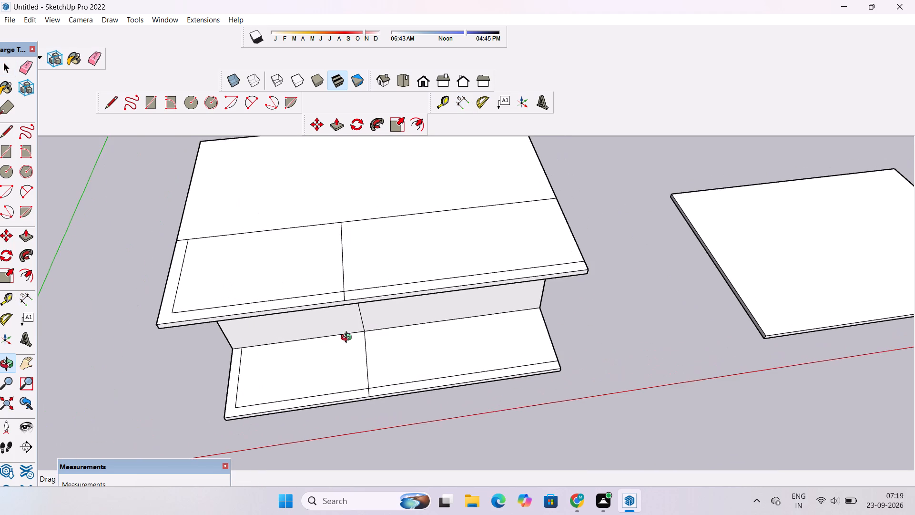
{"action": "left_click_drag", "start_coordinate": [348, 339], "coordinate": [328, 356]}
{"action": "key", "text": "ctrl+z"}
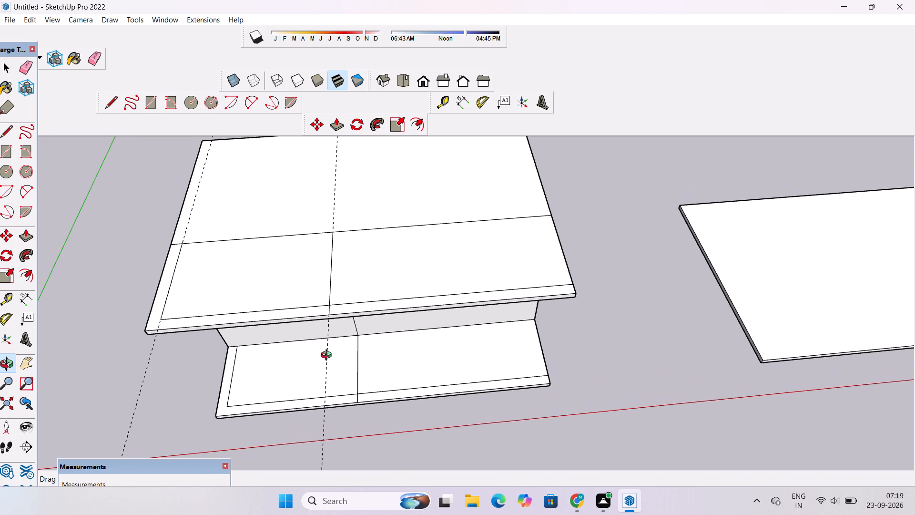
{"action": "key", "text": "ctrl+z"}
{"action": "key", "text": "ctrl+z"}
{"action": "key", "text": "ctrl+z"}
{"action": "key", "text": "ctrl+z"}
{"action": "key", "text": "ctrl+z"}
{"action": "key", "text": "ctrl+z"}
{"action": "key", "text": "ctrl+z"}
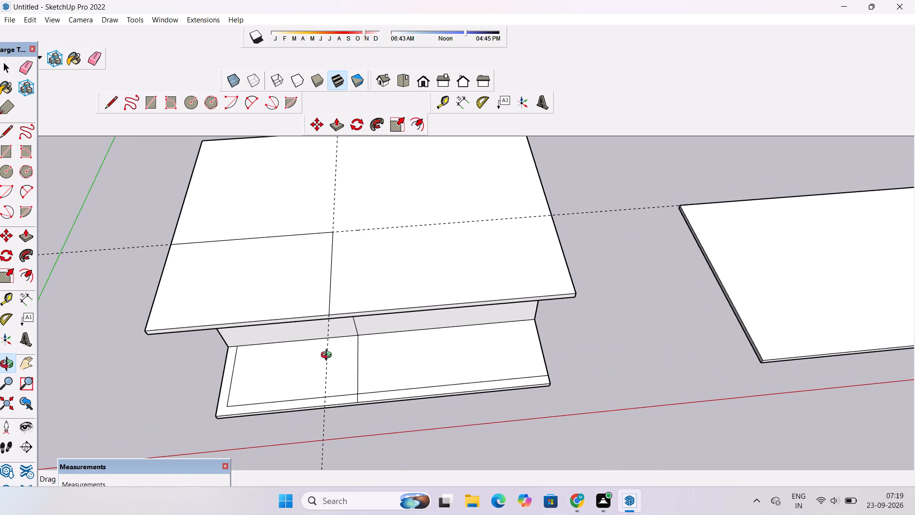
{"action": "key", "text": "ctrl+z"}
{"action": "key", "text": "ctrl+z"}
{"action": "key", "text": "ctrl+z"}
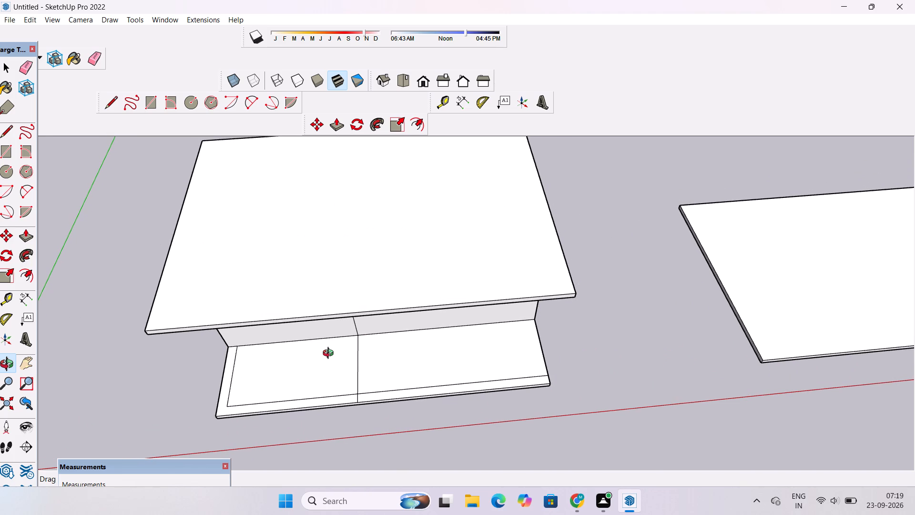
Place construction guides on the roof slab 2' inside its front edge and 2' inside the end edge nearest the origin.
{"action": "key", "text": "t"}
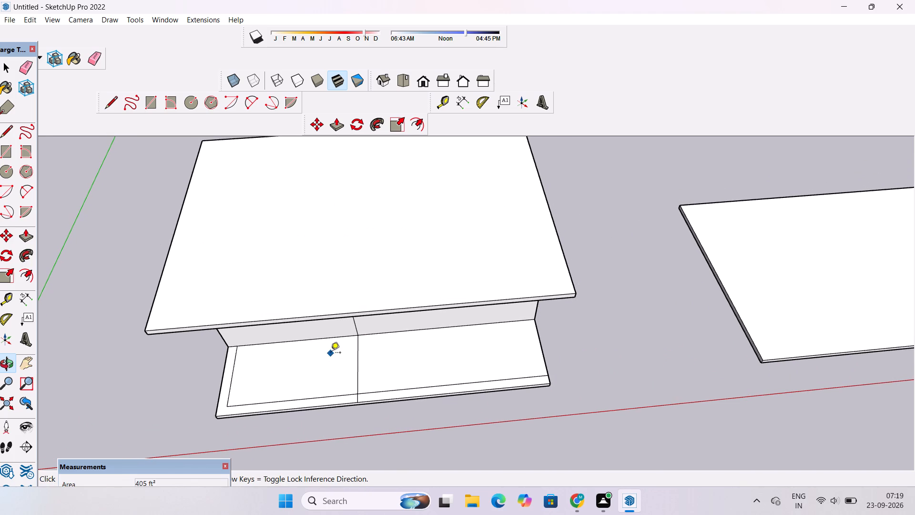
{"action": "left_click", "coordinate": [353, 313]}
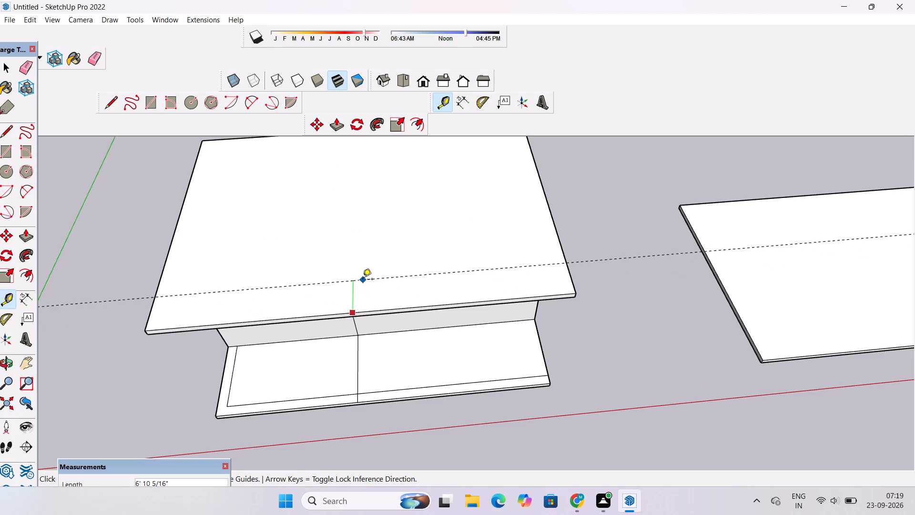
{"action": "key", "text": "2"}
{"action": "key", "text": "apostrophe"}
{"action": "key", "text": "Return"}
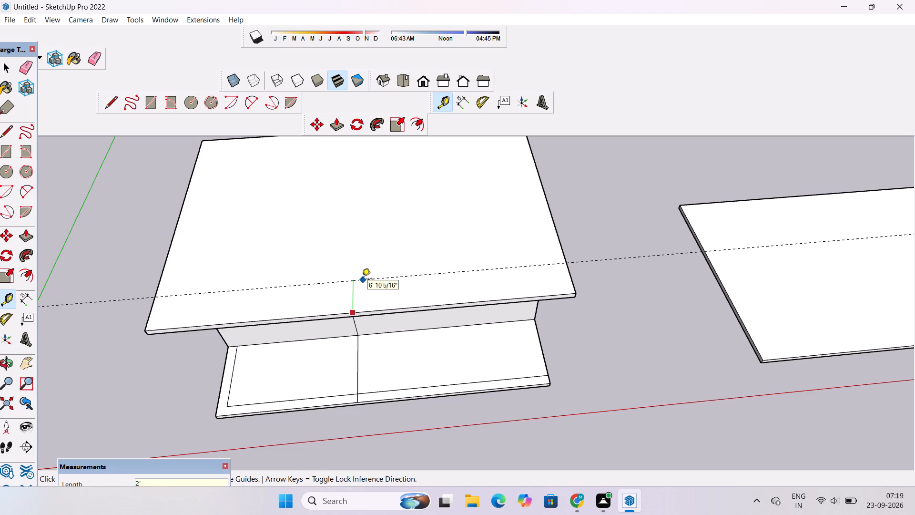
{"action": "left_click", "coordinate": [160, 279]}
{"action": "key", "text": "2"}
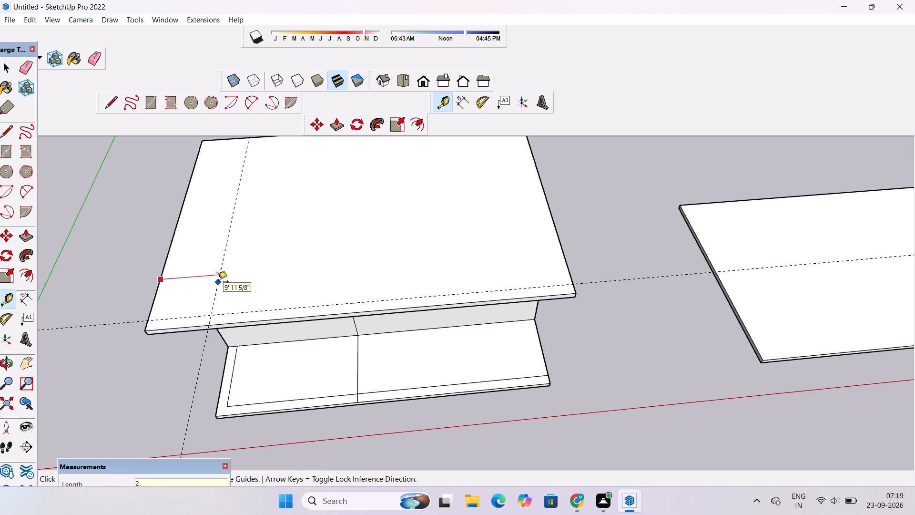
{"action": "key", "text": "apostrophe"}
{"action": "key", "text": "Return"}
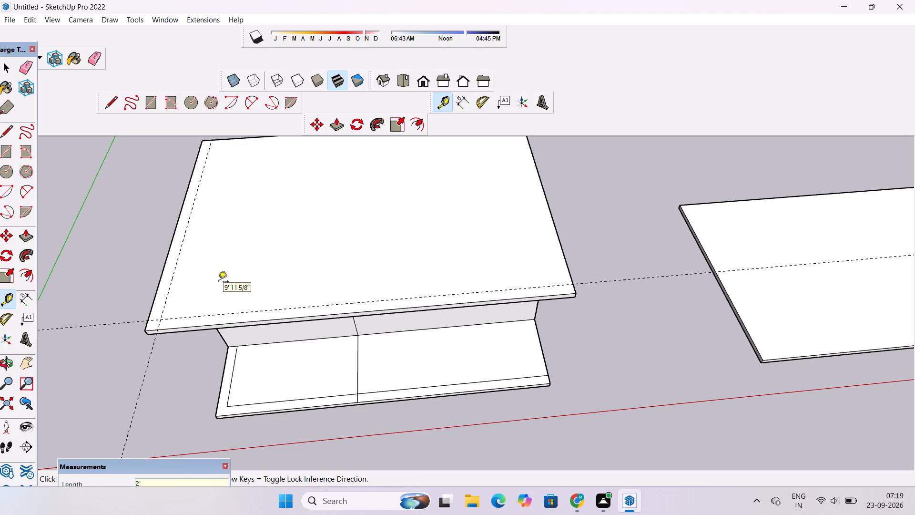
Place guides on the roof slab 17' behind the front-edge guide and 29' inward from the end-edge guide.
{"action": "left_click", "coordinate": [248, 311]}
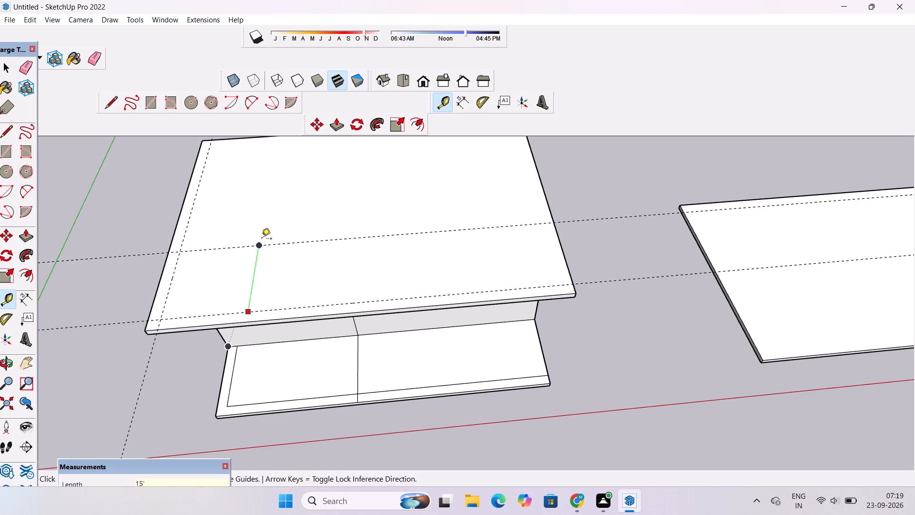
{"action": "key", "text": "1"}
{"action": "type", "text": "7'"}
{"action": "key", "text": "Return"}
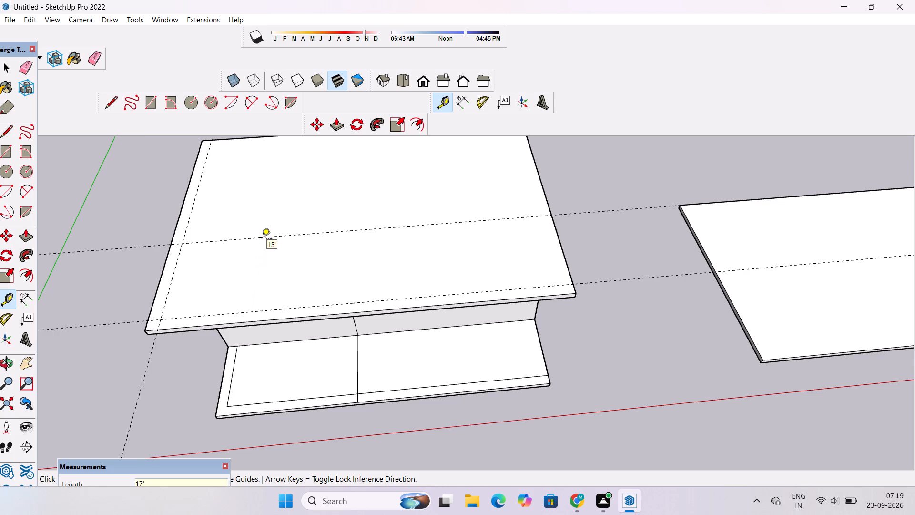
{"action": "scroll", "coordinate": [261, 243], "scroll_direction": "up", "scroll_amount": 1}
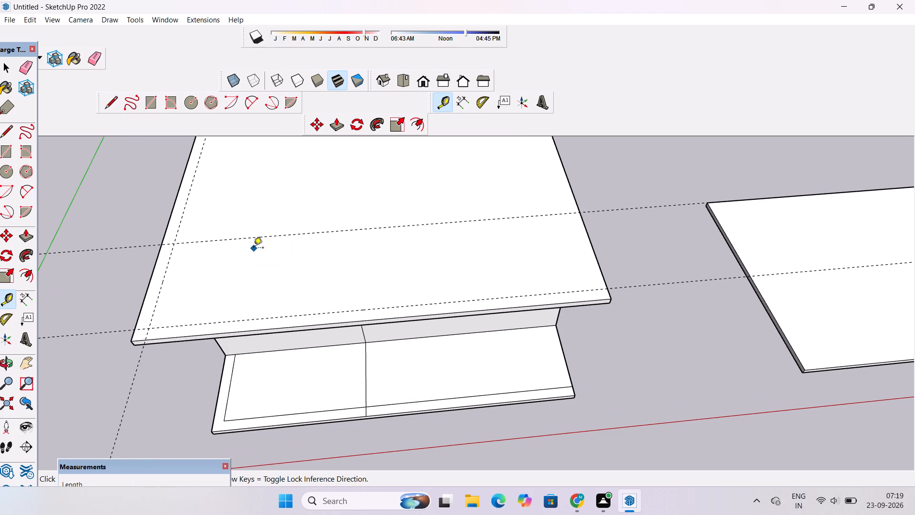
{"action": "left_click", "coordinate": [165, 264]}
{"action": "type", "text": "29'"}
{"action": "key", "text": "Return"}
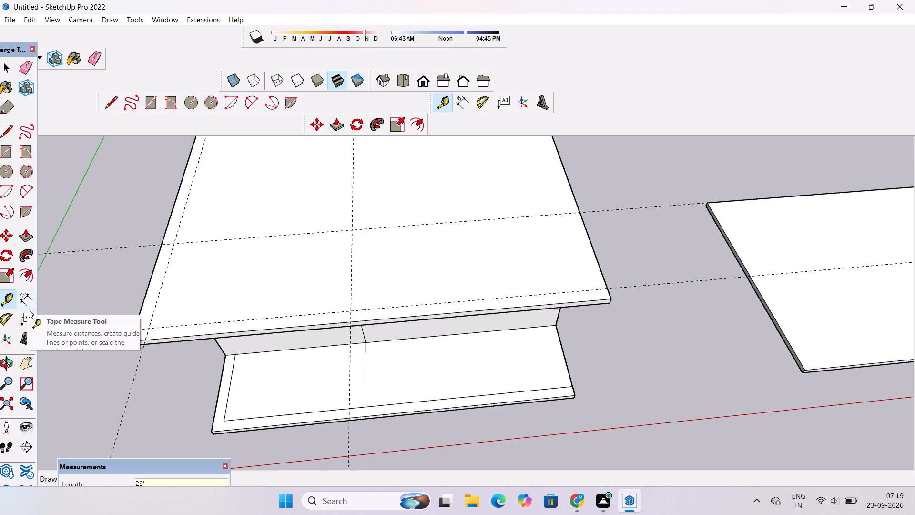
Draw a 70' line across the roof slab along its rear guide and a 19' dividing line along the 29' guide to the front edge.
{"action": "left_click", "coordinate": [118, 105]}
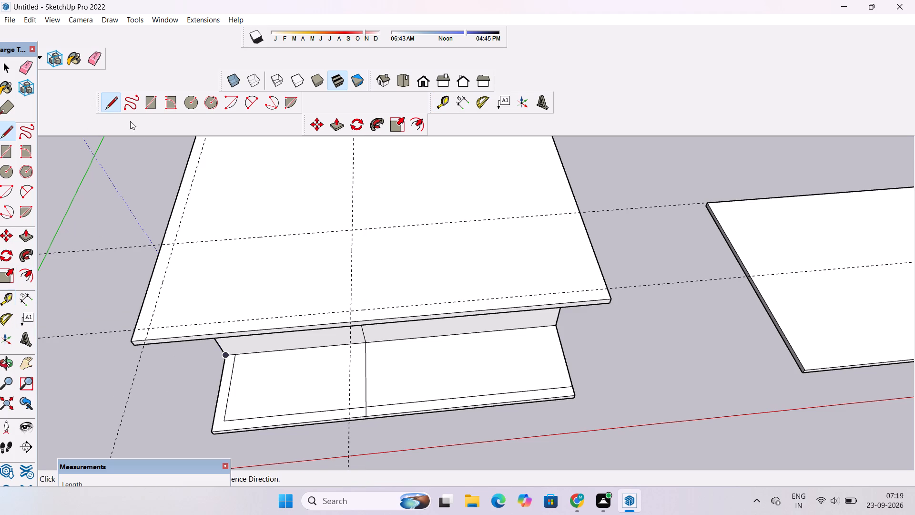
{"action": "left_click", "coordinate": [173, 245]}
{"action": "key", "text": "space"}
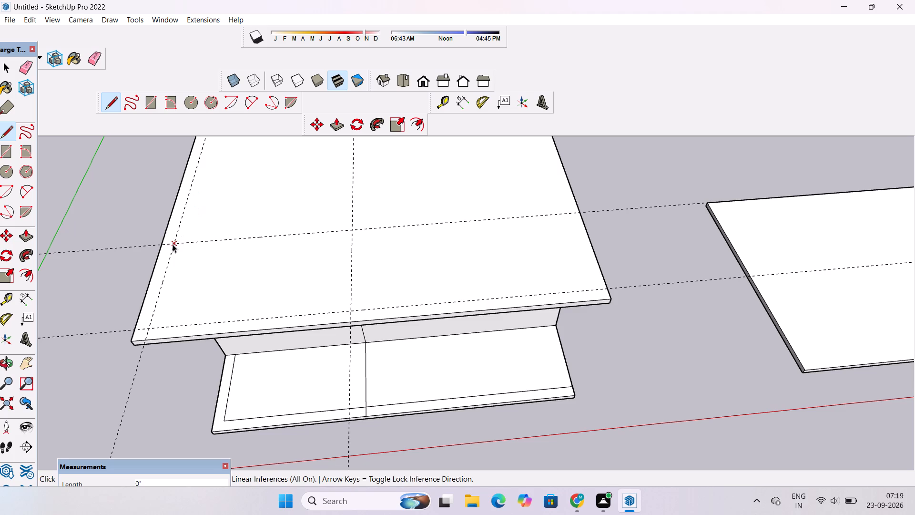
{"action": "key", "text": "l"}
{"action": "left_click", "coordinate": [162, 246]}
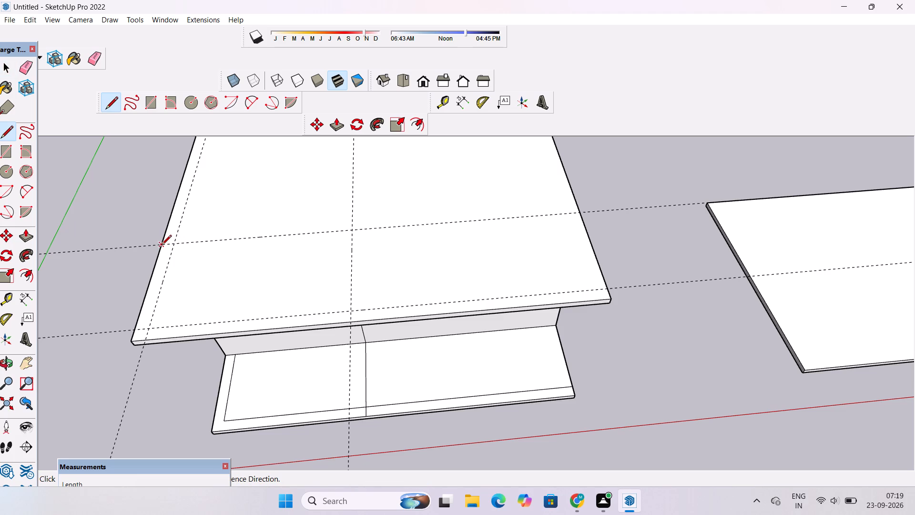
{"action": "left_click", "coordinate": [579, 212]}
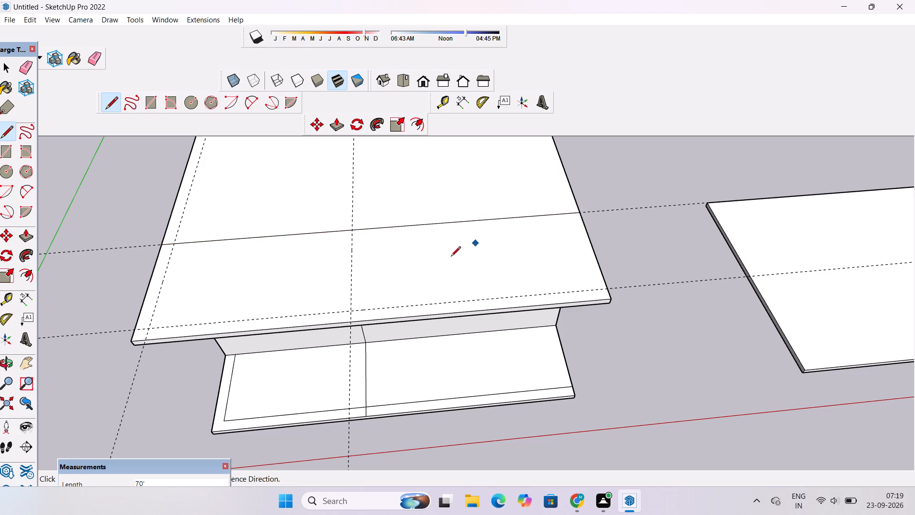
{"action": "left_click", "coordinate": [354, 230]}
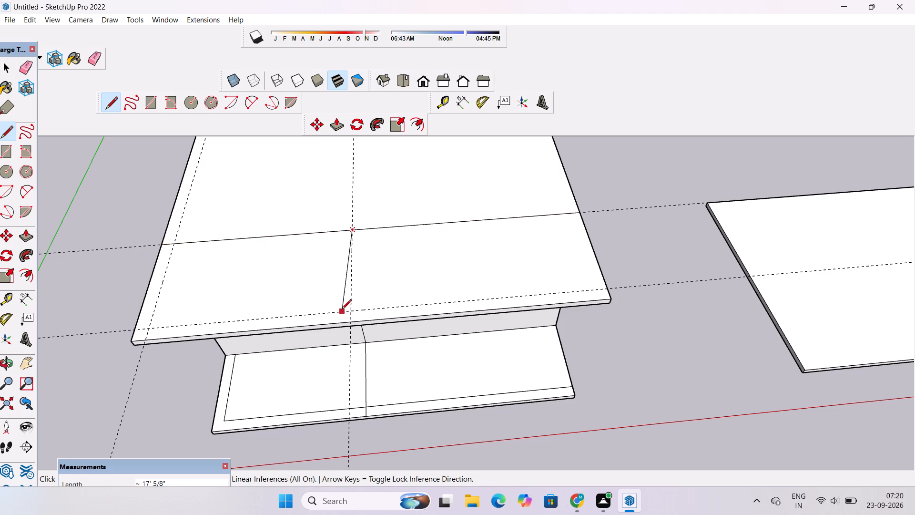
{"action": "left_click", "coordinate": [346, 324]}
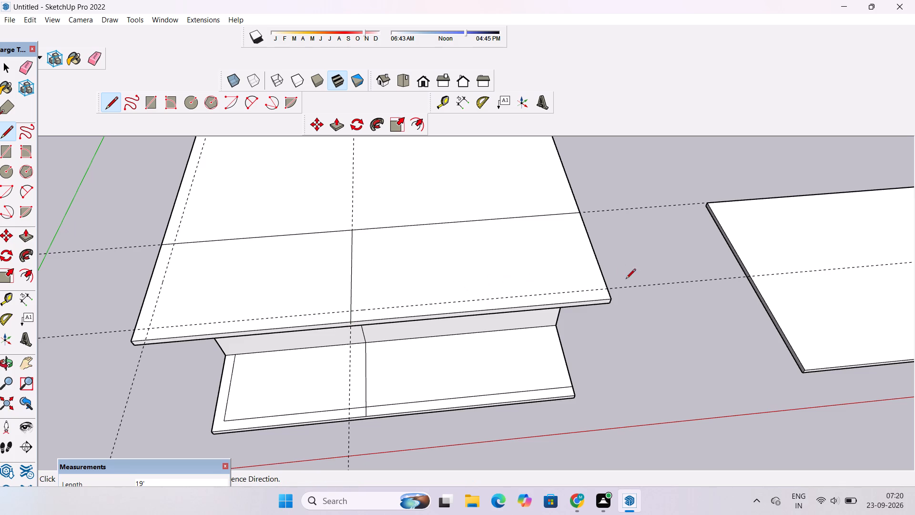
Draw the border along the front guide from the far end edge to the guide corner, then 17' back to the 70' line.
{"action": "left_click", "coordinate": [606, 291]}
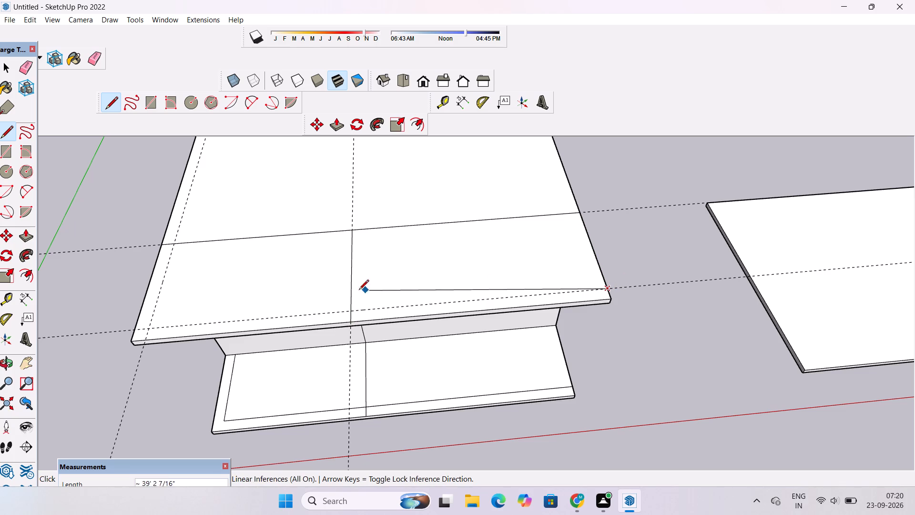
{"action": "left_click", "coordinate": [149, 327]}
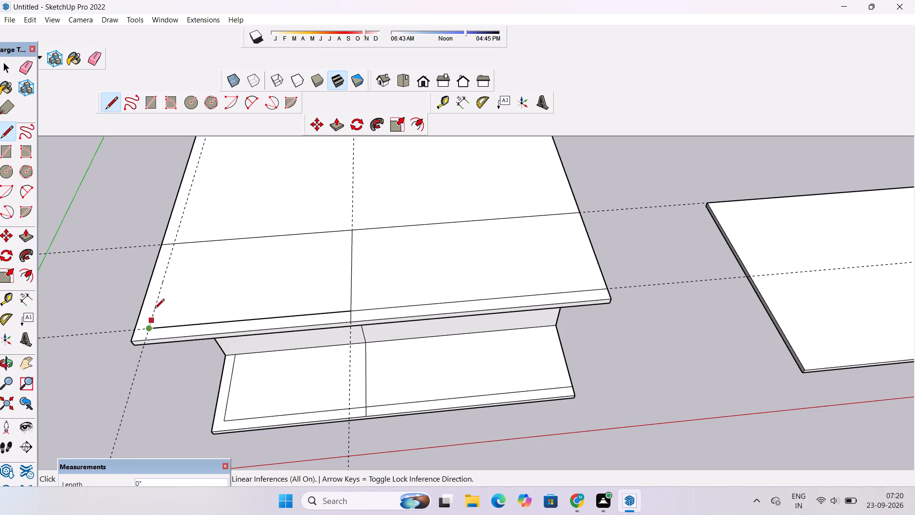
{"action": "left_click", "coordinate": [174, 245]}
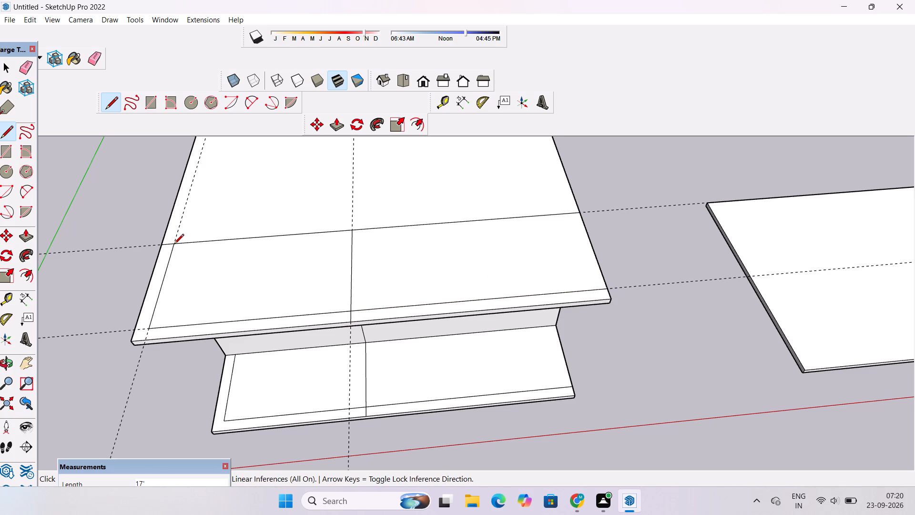
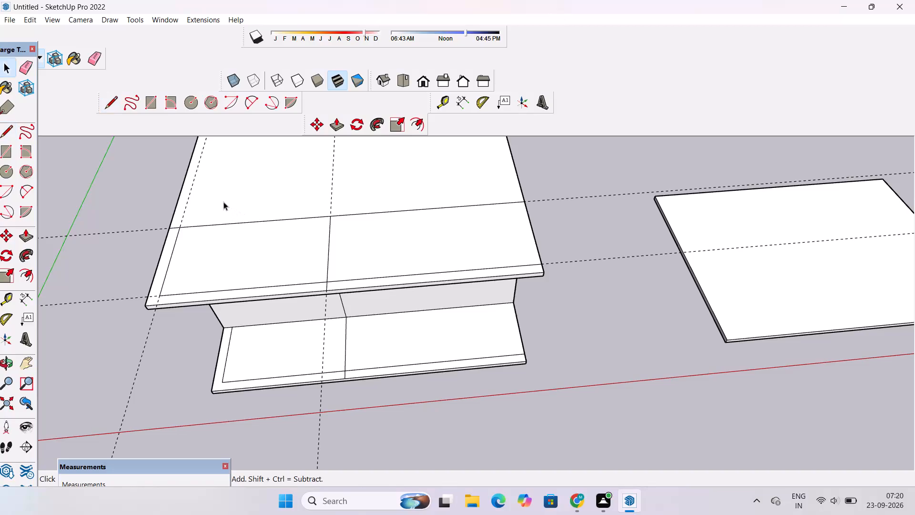
Erase the four dashed construction guides crossing the roof slab.
{"action": "key", "text": "e"}
{"action": "scroll", "coordinate": [208, 200], "scroll_direction": "down", "scroll_amount": 2}
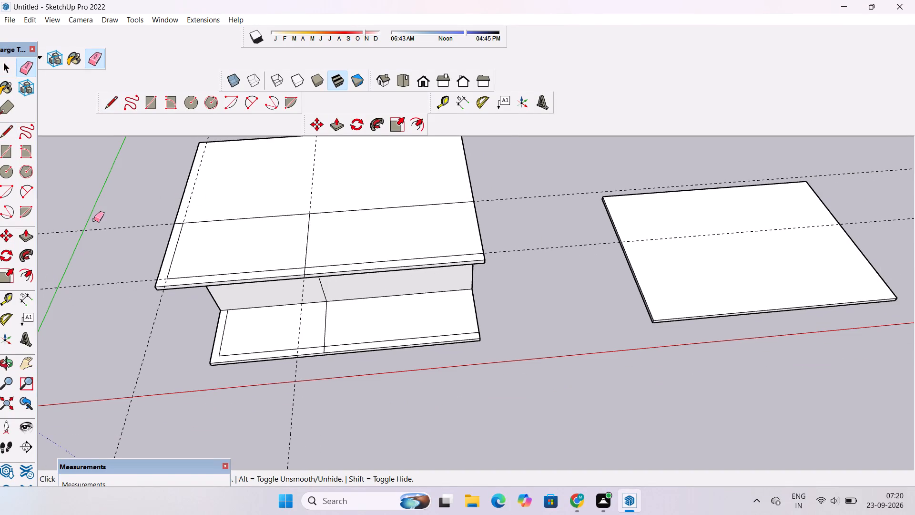
{"action": "left_click_drag", "start_coordinate": [94, 220], "coordinate": [101, 291]}
{"action": "left_click_drag", "start_coordinate": [137, 329], "coordinate": [163, 353]}
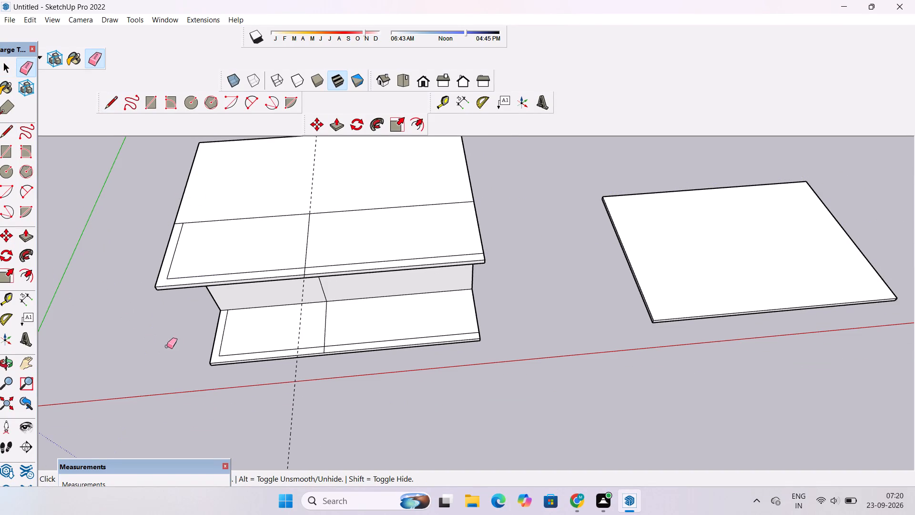
{"action": "left_click_drag", "start_coordinate": [301, 407], "coordinate": [286, 410]}
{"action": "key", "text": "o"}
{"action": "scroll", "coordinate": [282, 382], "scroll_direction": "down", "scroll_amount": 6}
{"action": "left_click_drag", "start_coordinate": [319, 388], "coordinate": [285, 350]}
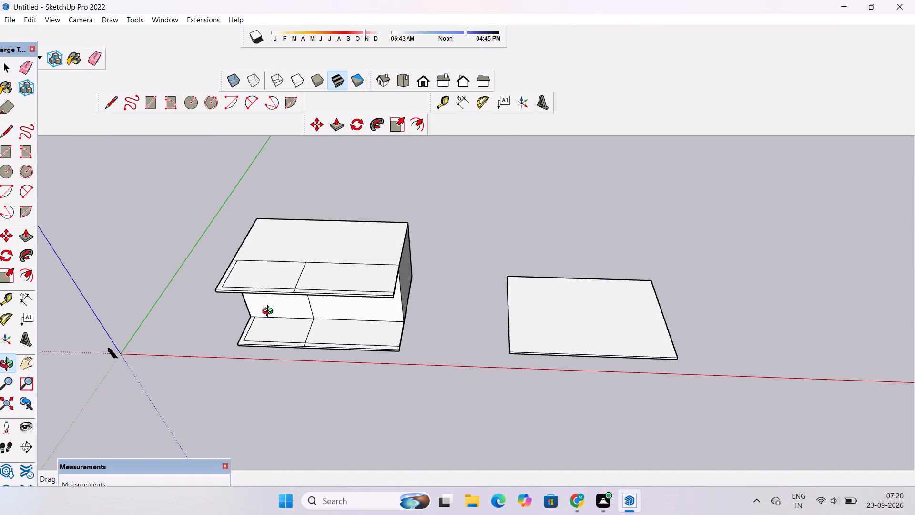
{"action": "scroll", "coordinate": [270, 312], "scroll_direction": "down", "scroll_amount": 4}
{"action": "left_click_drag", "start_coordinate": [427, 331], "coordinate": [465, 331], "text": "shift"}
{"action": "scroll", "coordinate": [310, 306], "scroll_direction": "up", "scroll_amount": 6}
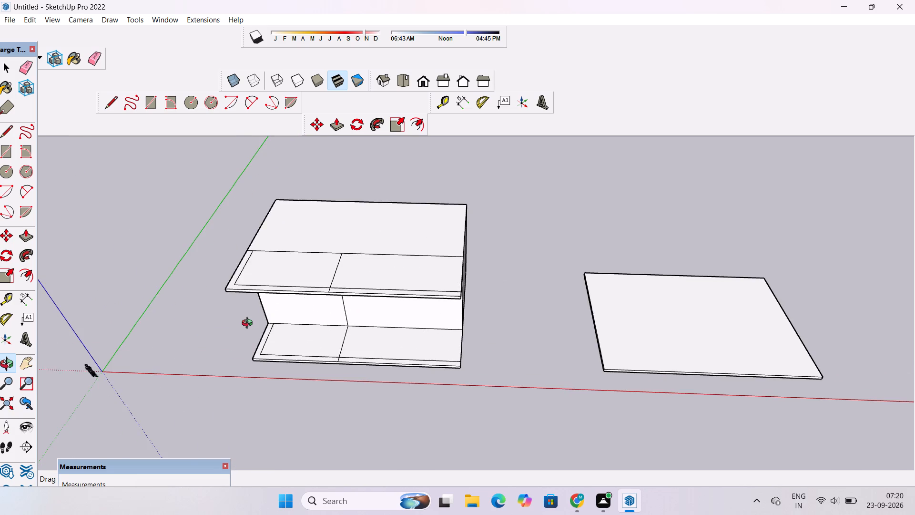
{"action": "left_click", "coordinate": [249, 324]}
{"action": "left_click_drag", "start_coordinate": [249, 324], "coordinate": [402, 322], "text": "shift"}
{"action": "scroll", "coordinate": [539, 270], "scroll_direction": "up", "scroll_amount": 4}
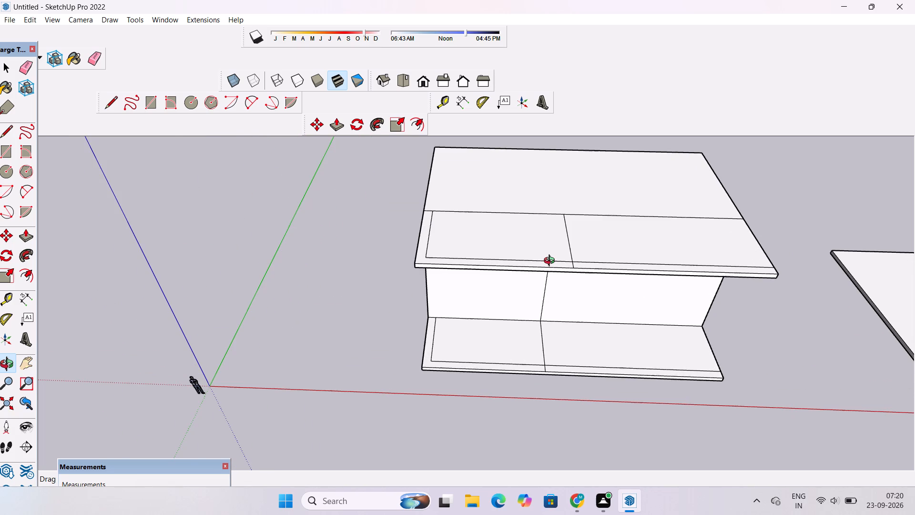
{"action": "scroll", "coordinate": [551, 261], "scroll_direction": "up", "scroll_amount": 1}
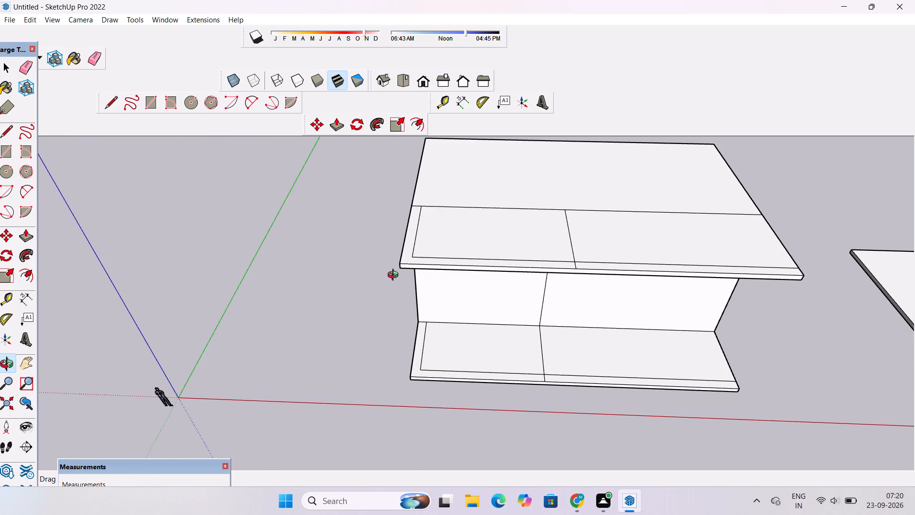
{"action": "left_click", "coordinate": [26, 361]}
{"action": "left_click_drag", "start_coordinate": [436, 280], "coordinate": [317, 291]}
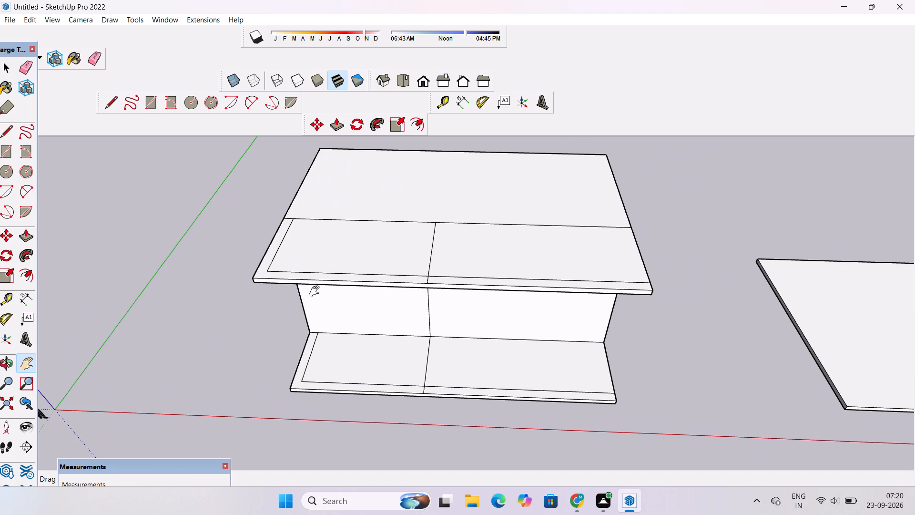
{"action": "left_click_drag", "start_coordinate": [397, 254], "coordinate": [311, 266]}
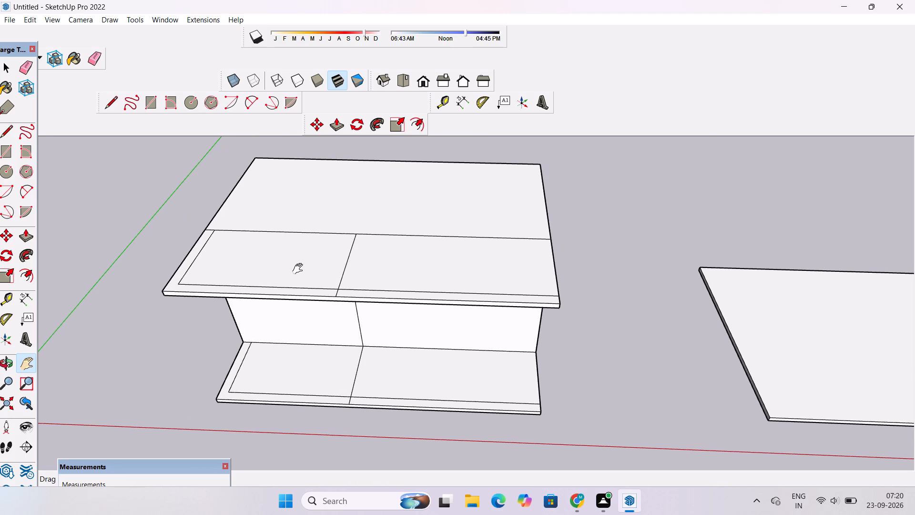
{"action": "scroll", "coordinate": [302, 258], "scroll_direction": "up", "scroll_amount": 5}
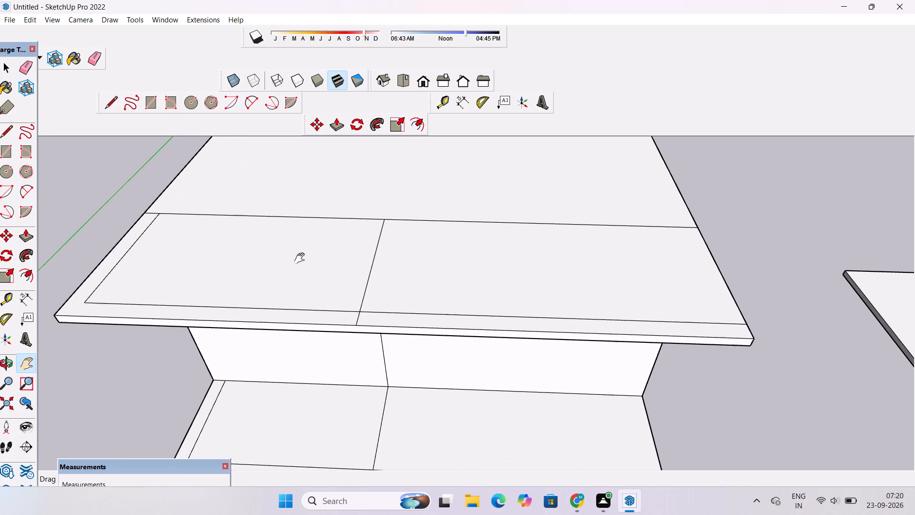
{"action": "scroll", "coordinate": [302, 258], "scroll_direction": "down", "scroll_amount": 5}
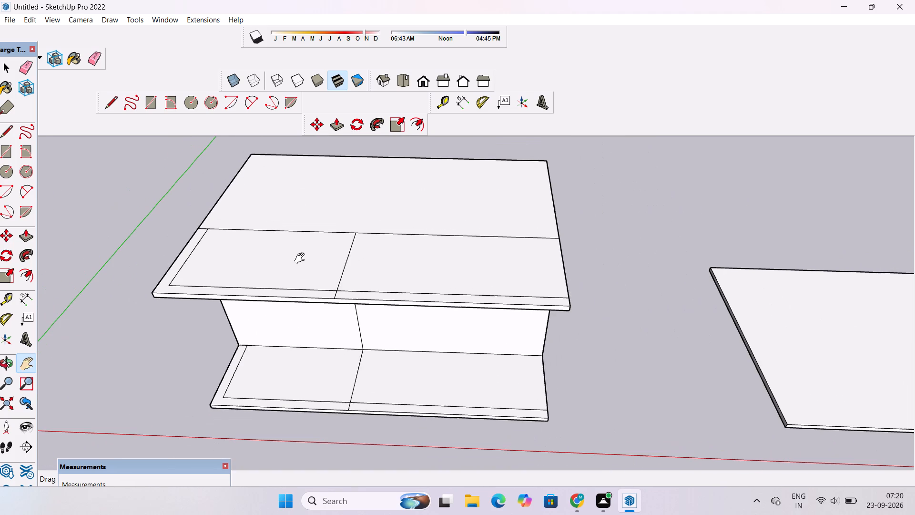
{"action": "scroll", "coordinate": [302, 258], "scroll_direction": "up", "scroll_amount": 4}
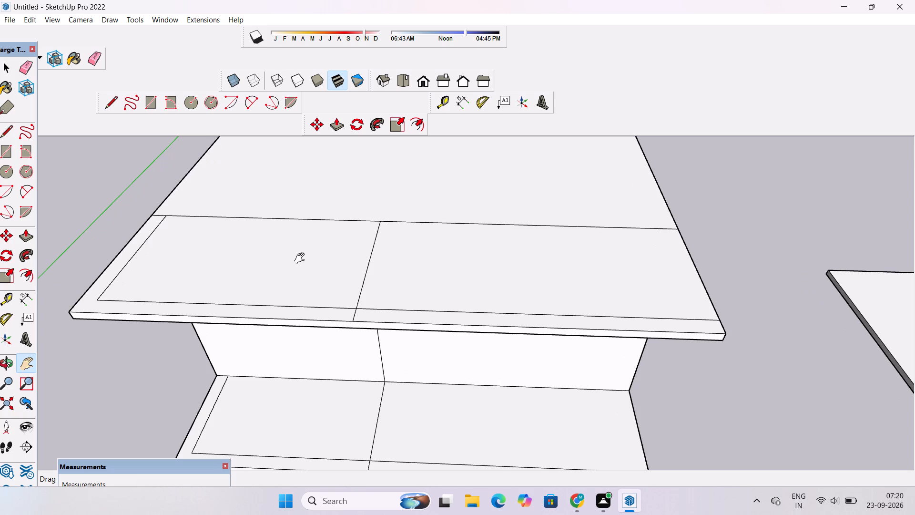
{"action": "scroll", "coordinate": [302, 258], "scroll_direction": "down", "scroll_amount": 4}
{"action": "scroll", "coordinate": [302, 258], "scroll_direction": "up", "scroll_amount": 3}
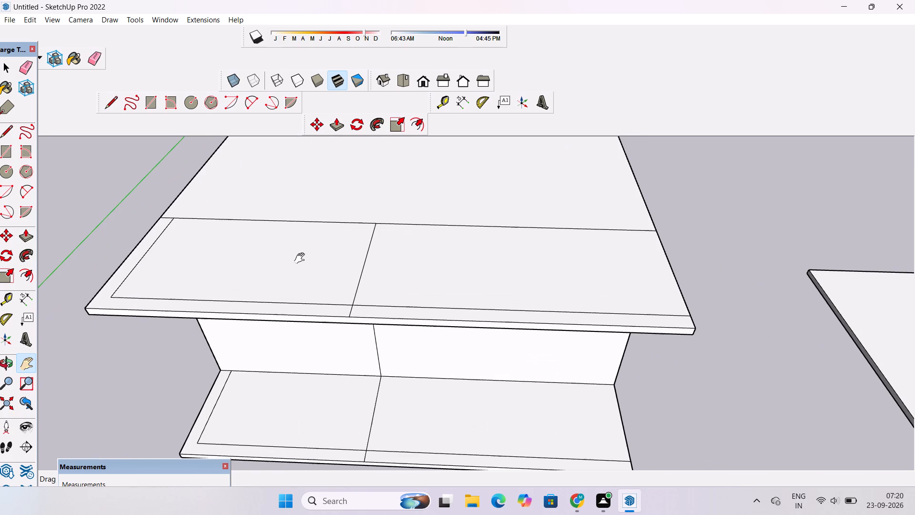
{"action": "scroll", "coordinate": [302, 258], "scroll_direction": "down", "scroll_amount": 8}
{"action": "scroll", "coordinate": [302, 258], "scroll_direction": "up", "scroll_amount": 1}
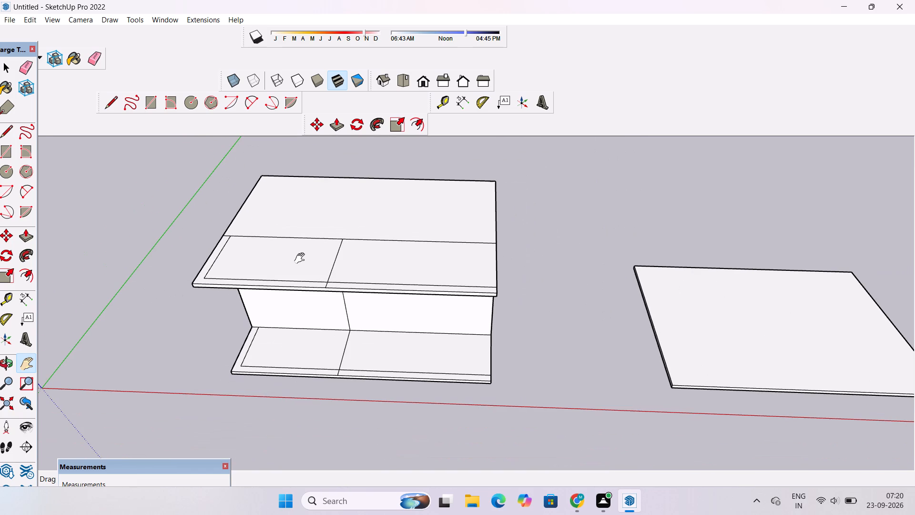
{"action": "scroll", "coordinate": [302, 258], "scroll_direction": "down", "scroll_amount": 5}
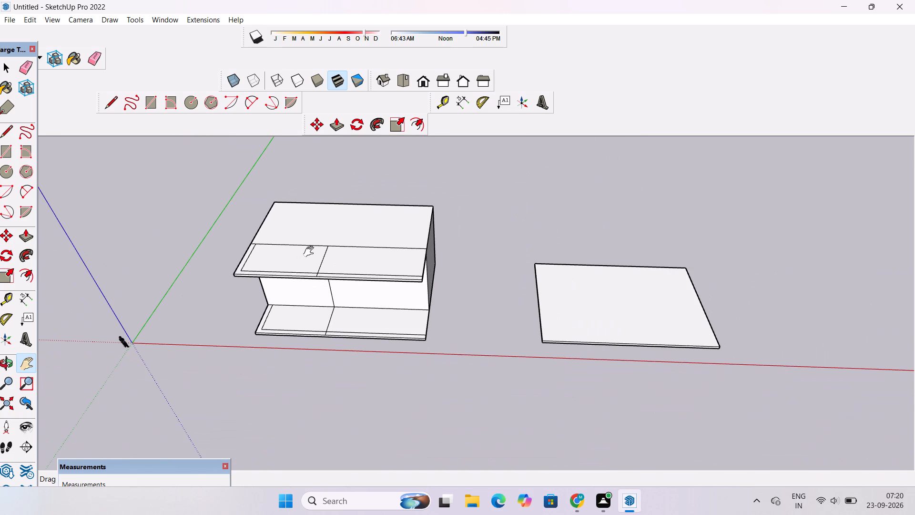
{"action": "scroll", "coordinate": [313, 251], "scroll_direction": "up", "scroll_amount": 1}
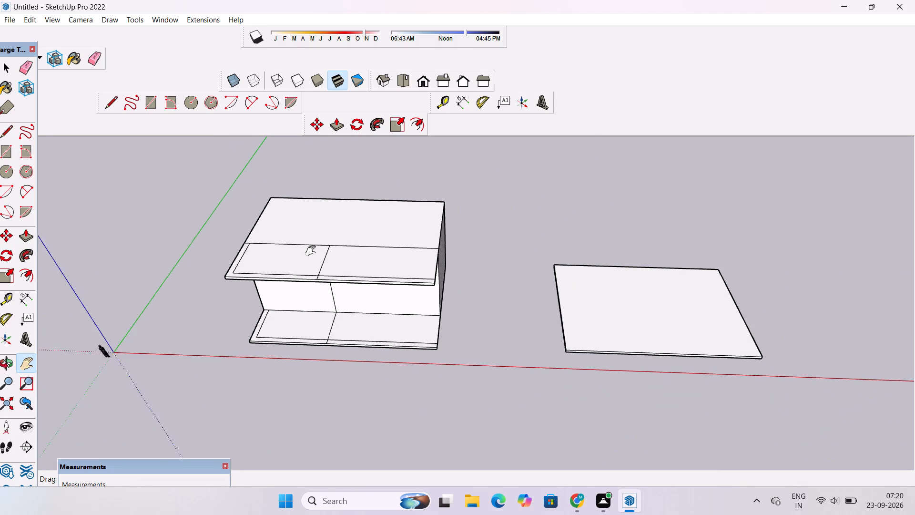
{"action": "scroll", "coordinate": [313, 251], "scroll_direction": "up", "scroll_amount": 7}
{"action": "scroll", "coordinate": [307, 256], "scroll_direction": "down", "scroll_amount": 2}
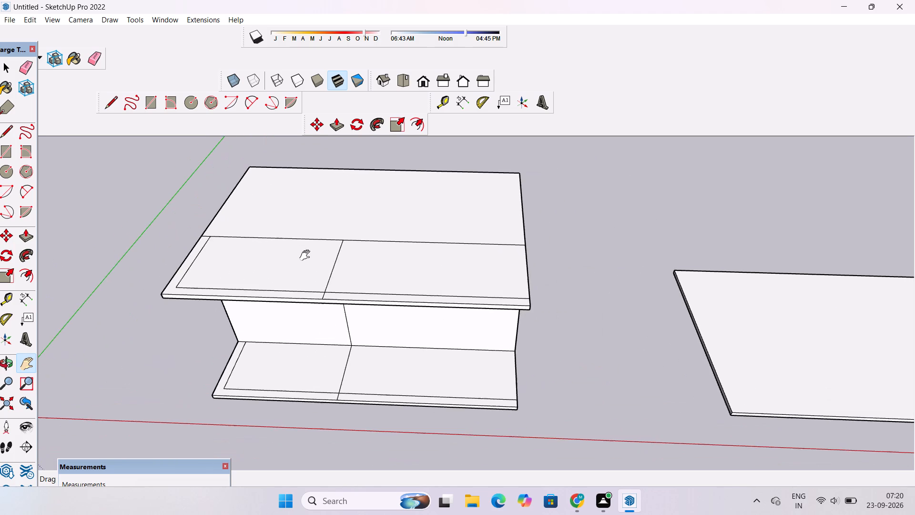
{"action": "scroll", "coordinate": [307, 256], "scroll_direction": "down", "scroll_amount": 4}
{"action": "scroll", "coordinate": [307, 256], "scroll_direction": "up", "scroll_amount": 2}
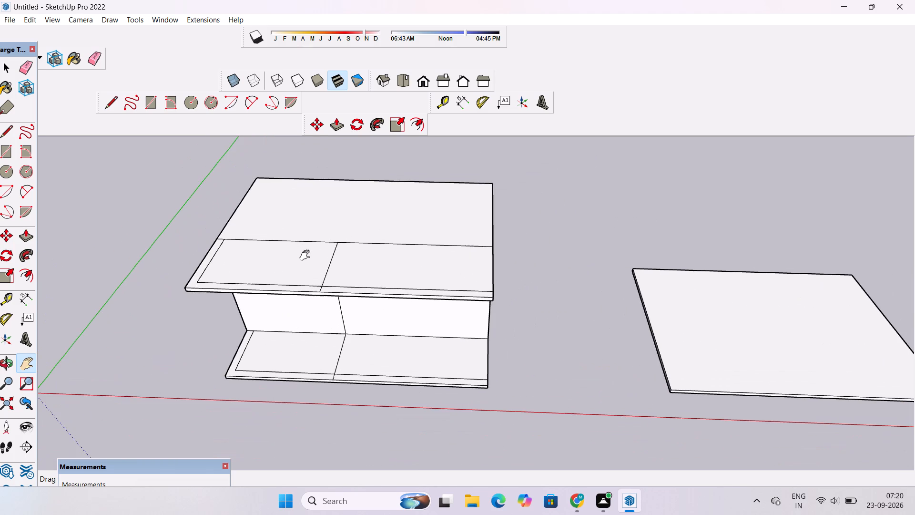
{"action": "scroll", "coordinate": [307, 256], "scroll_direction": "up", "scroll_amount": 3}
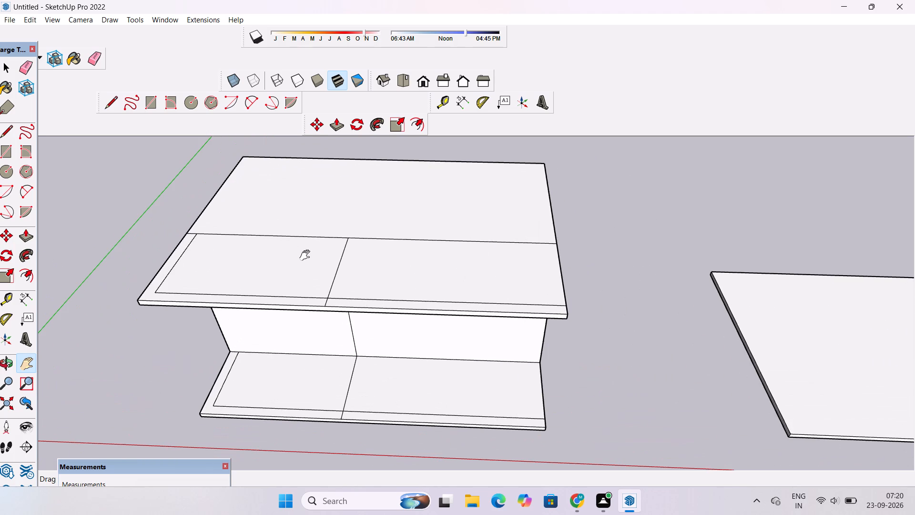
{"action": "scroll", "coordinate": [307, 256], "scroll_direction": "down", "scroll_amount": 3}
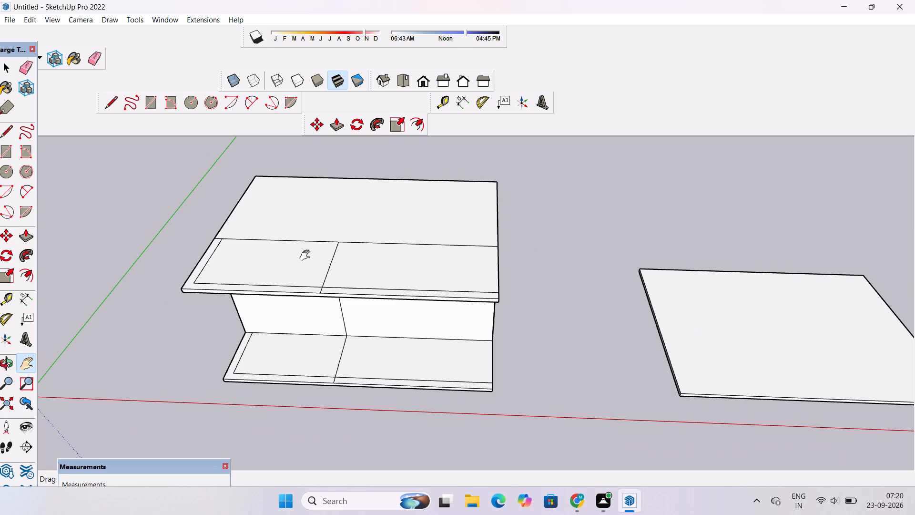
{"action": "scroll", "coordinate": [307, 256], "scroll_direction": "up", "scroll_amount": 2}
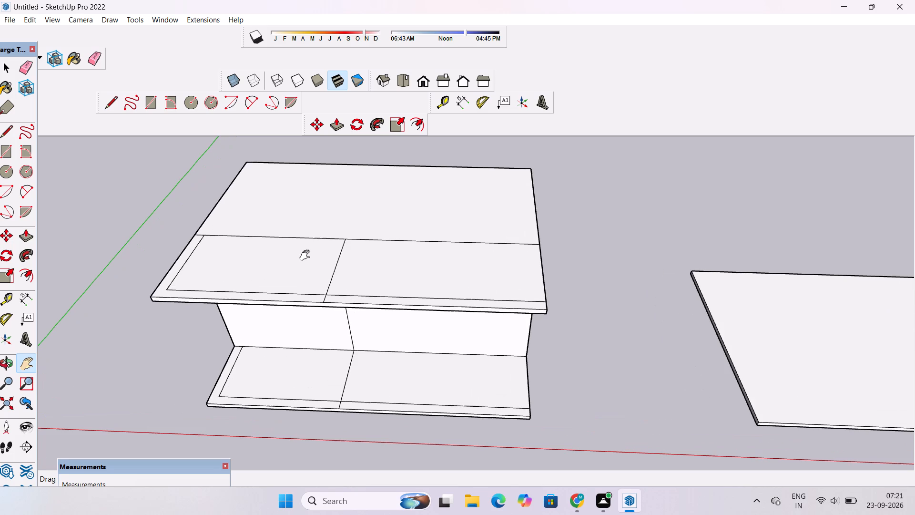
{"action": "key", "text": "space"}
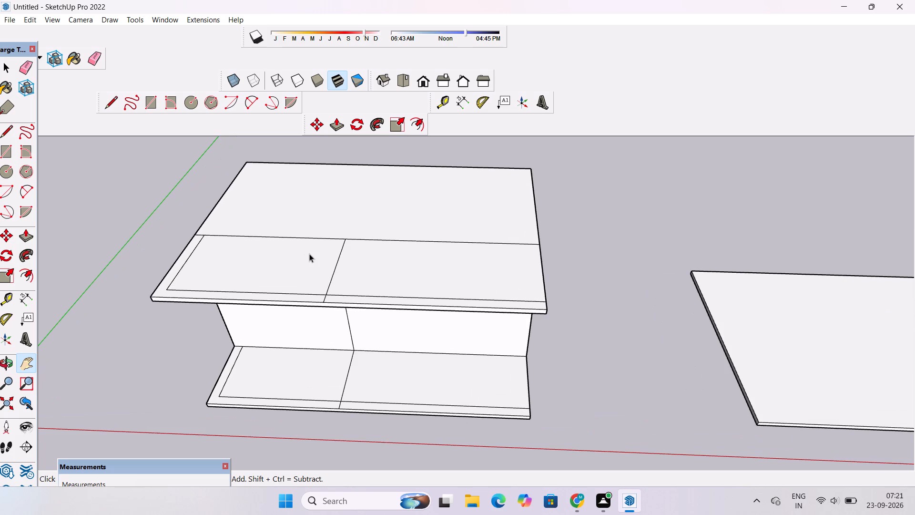
Push/Pull the large rear face of the roof slab up 30' as the upper-storey block.
{"action": "key", "text": "o"}
{"action": "scroll", "coordinate": [309, 254], "scroll_direction": "down", "scroll_amount": 3}
{"action": "left_click_drag", "start_coordinate": [287, 270], "coordinate": [427, 273], "text": "shift"}
{"action": "scroll", "coordinate": [408, 298], "scroll_direction": "up", "scroll_amount": 5}
{"action": "left_click_drag", "start_coordinate": [414, 296], "coordinate": [490, 264]}
{"action": "left_click_drag", "start_coordinate": [480, 268], "coordinate": [380, 278], "text": "shift"}
{"action": "scroll", "coordinate": [379, 278], "scroll_direction": "down", "scroll_amount": 5}
{"action": "left_click_drag", "start_coordinate": [381, 278], "coordinate": [315, 314]}
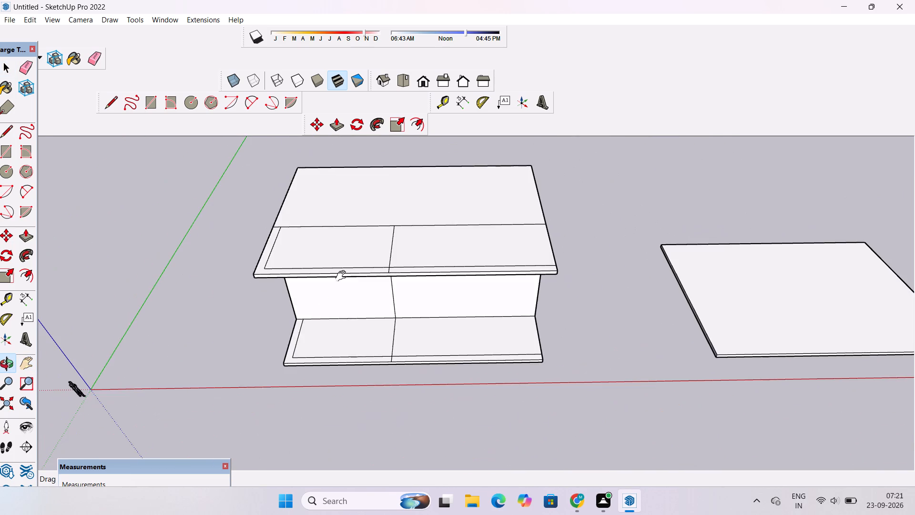
{"action": "left_click_drag", "start_coordinate": [343, 276], "coordinate": [300, 331], "text": "shift"}
{"action": "scroll", "coordinate": [300, 327], "scroll_direction": "down", "scroll_amount": 4}
{"action": "left_click_drag", "start_coordinate": [324, 298], "coordinate": [332, 330], "text": "shift"}
{"action": "left_click_drag", "start_coordinate": [331, 338], "coordinate": [335, 348]}
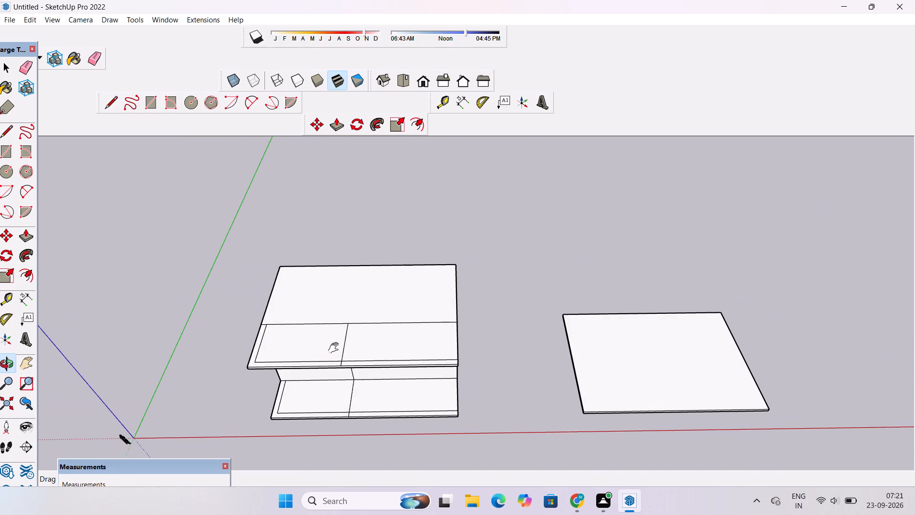
{"action": "left_click_drag", "start_coordinate": [335, 348], "coordinate": [425, 318]}
{"action": "scroll", "coordinate": [400, 328], "scroll_direction": "down", "scroll_amount": 5}
{"action": "left_click_drag", "start_coordinate": [316, 358], "coordinate": [427, 284]}
{"action": "left_click_drag", "start_coordinate": [404, 334], "coordinate": [391, 293], "text": "shift"}
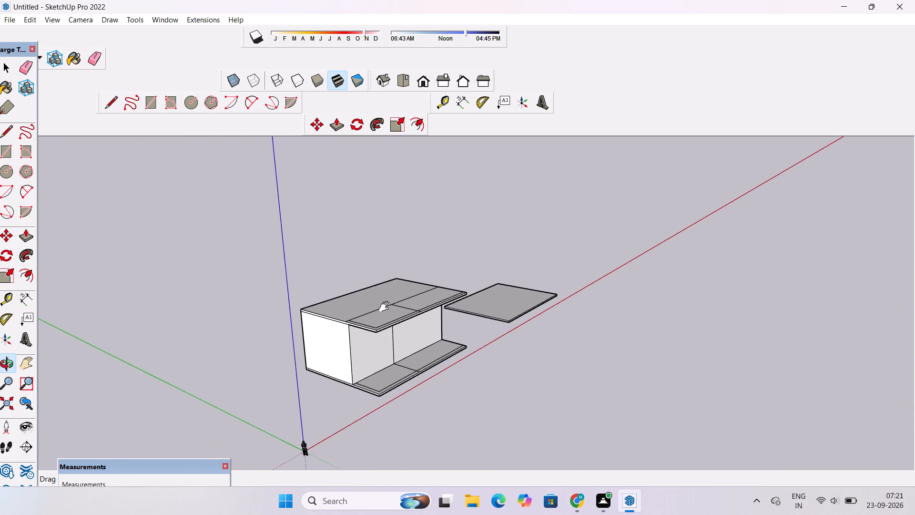
{"action": "scroll", "coordinate": [386, 319], "scroll_direction": "up", "scroll_amount": 4, "text": "shift"}
{"action": "left_click_drag", "start_coordinate": [382, 318], "coordinate": [365, 322], "text": "shift"}
{"action": "key", "text": "space"}
{"action": "key", "text": "p"}
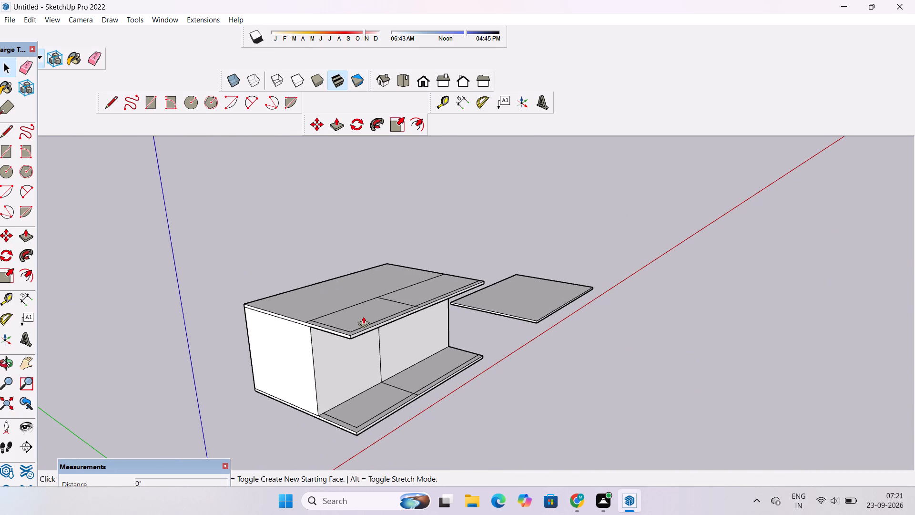
{"action": "left_click", "coordinate": [314, 308]}
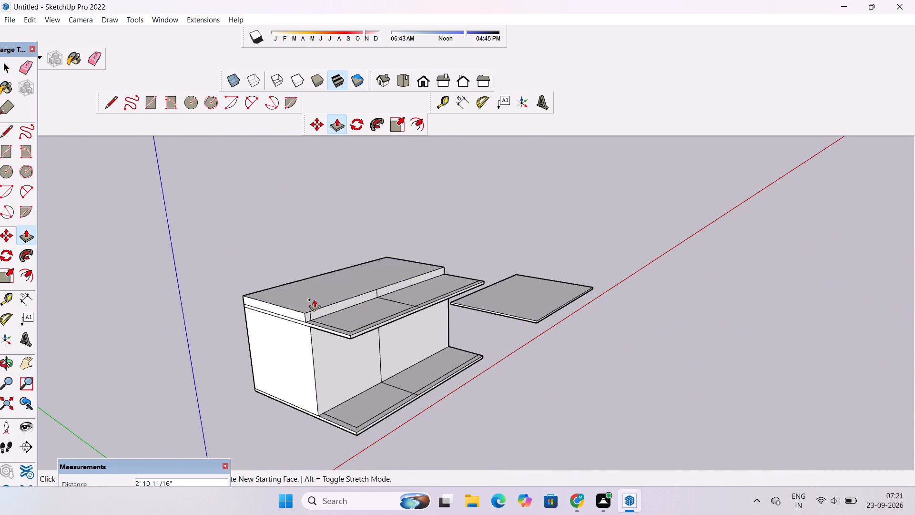
{"action": "scroll", "coordinate": [314, 299], "scroll_direction": "down", "scroll_amount": 4}
{"action": "type", "text": "30"}
{"action": "key", "text": "apostrophe"}
{"action": "key", "text": "Return"}
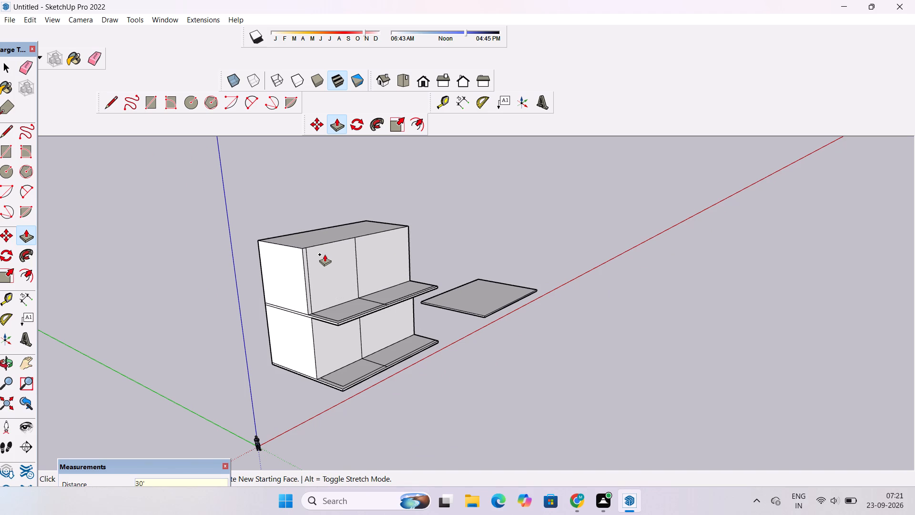
Copy the spare slab from its rear corner onto the matching top rear corner of the upper-storey block.
{"action": "key", "text": "o"}
{"action": "scroll", "coordinate": [275, 244], "scroll_direction": "down", "scroll_amount": 5}
{"action": "left_click_drag", "start_coordinate": [385, 249], "coordinate": [234, 297]}
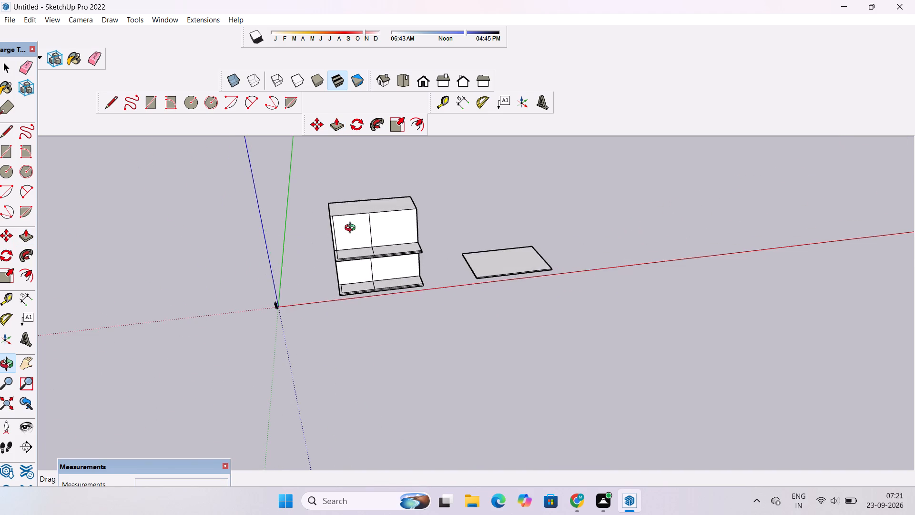
{"action": "scroll", "coordinate": [352, 229], "scroll_direction": "up", "scroll_amount": 4}
{"action": "left_click_drag", "start_coordinate": [355, 227], "coordinate": [369, 357], "text": "shift"}
{"action": "scroll", "coordinate": [389, 334], "scroll_direction": "up", "scroll_amount": 4}
{"action": "left_click_drag", "start_coordinate": [389, 329], "coordinate": [290, 172], "text": "shift"}
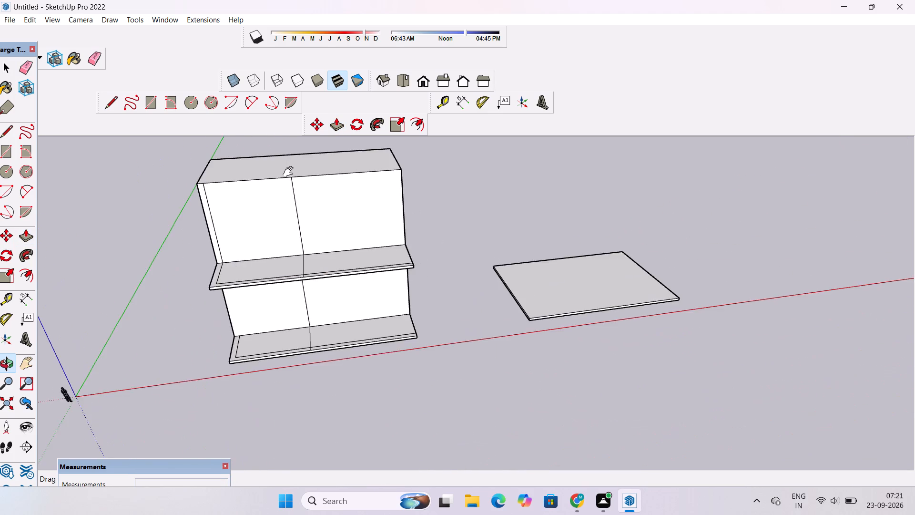
{"action": "left_click_drag", "start_coordinate": [290, 172], "coordinate": [301, 192], "text": "shift"}
{"action": "left_click_drag", "start_coordinate": [447, 272], "coordinate": [503, 253]}
{"action": "scroll", "coordinate": [487, 288], "scroll_direction": "up", "scroll_amount": 5}
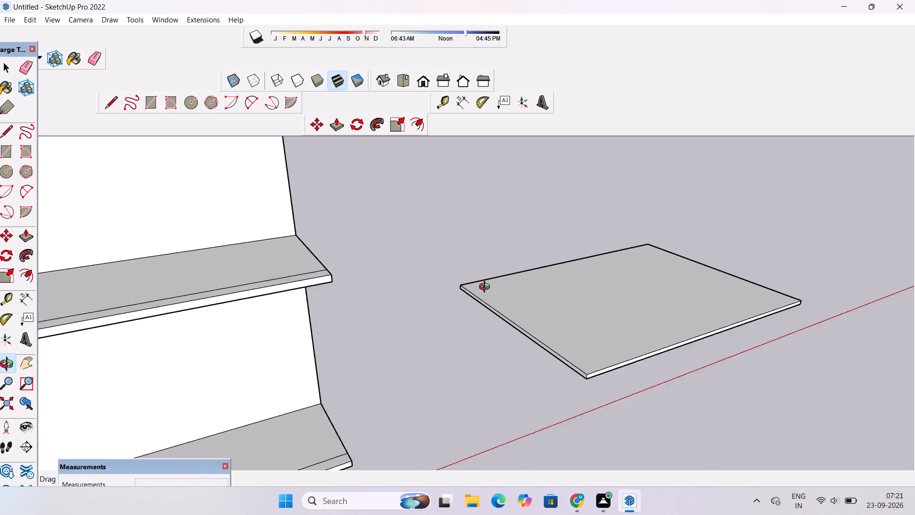
{"action": "scroll", "coordinate": [487, 288], "scroll_direction": "up", "scroll_amount": 5}
{"action": "key", "text": "space"}
{"action": "left_click", "coordinate": [497, 280]}
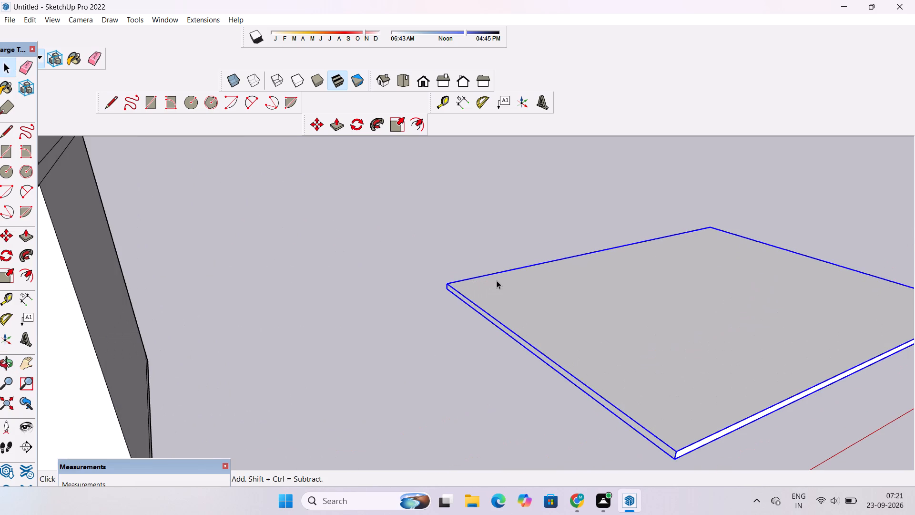
{"action": "key", "text": "m"}
{"action": "scroll", "coordinate": [437, 298], "scroll_direction": "up", "scroll_amount": 6}
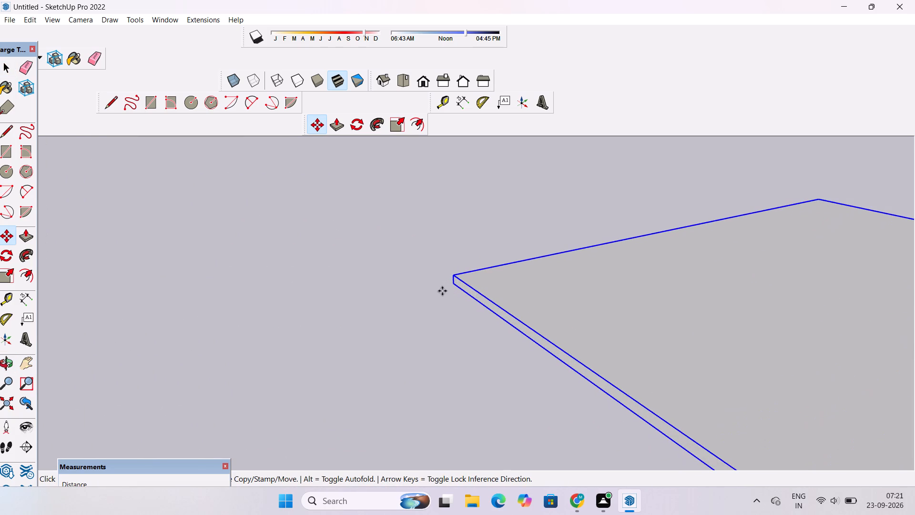
{"action": "left_click", "coordinate": [450, 284]}
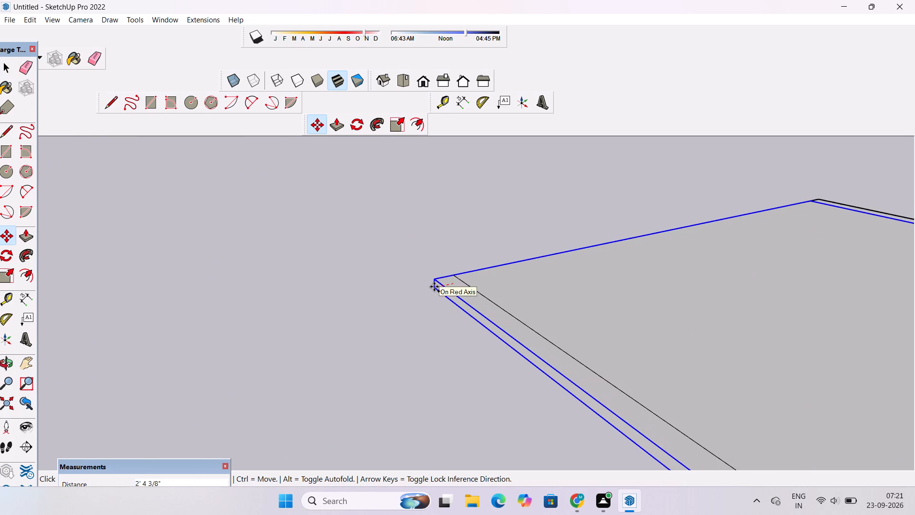
{"action": "scroll", "coordinate": [435, 286], "scroll_direction": "down", "scroll_amount": 20}
{"action": "scroll", "coordinate": [435, 286], "scroll_direction": "down", "scroll_amount": 3}
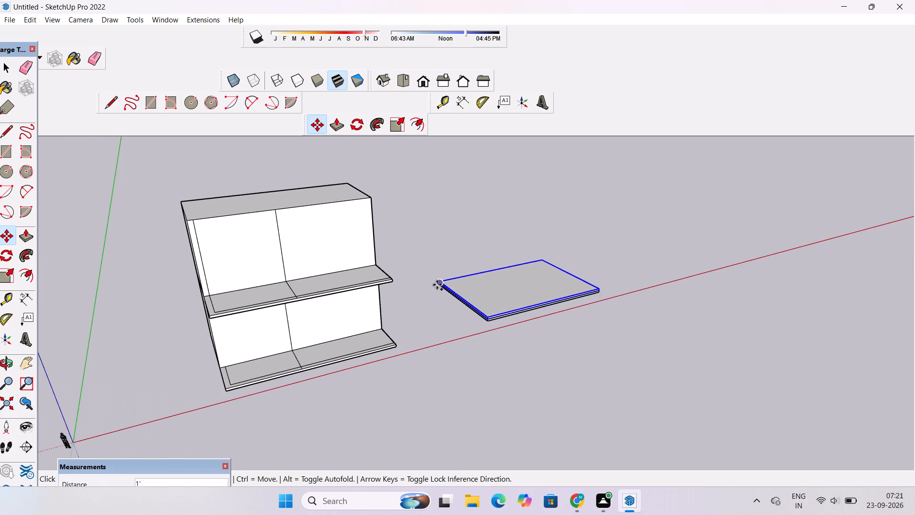
{"action": "scroll", "coordinate": [135, 147], "scroll_direction": "up", "scroll_amount": 10}
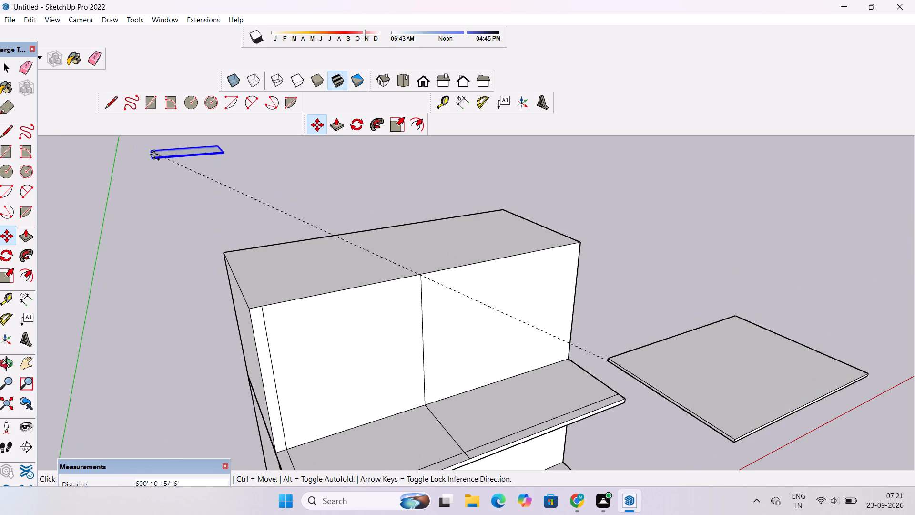
{"action": "scroll", "coordinate": [174, 196], "scroll_direction": "up", "scroll_amount": 7}
{"action": "scroll", "coordinate": [175, 196], "scroll_direction": "down", "scroll_amount": 4}
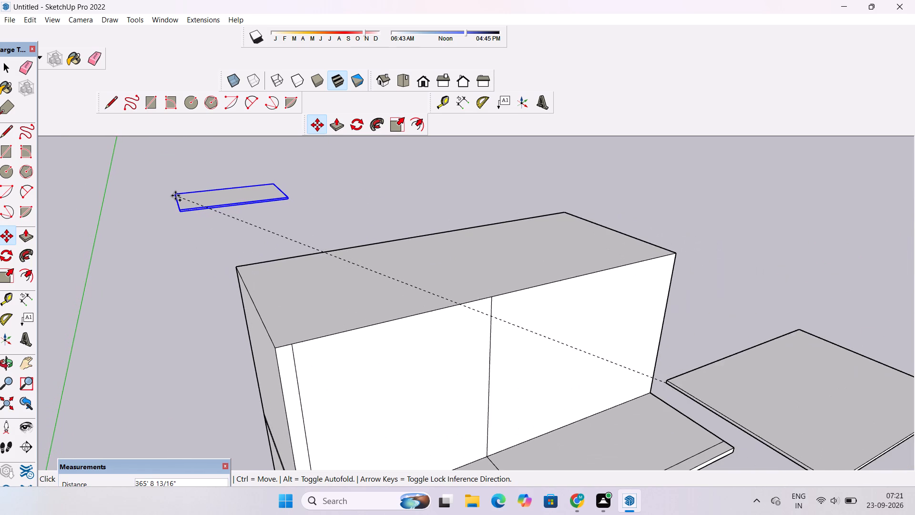
{"action": "scroll", "coordinate": [175, 196], "scroll_direction": "up", "scroll_amount": 2}
{"action": "scroll", "coordinate": [224, 254], "scroll_direction": "up", "scroll_amount": 2}
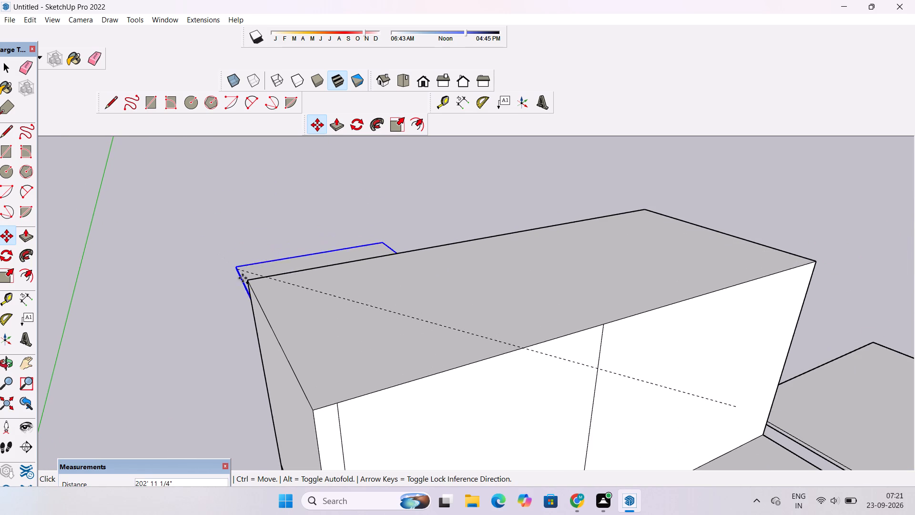
{"action": "scroll", "coordinate": [244, 279], "scroll_direction": "up", "scroll_amount": 11}
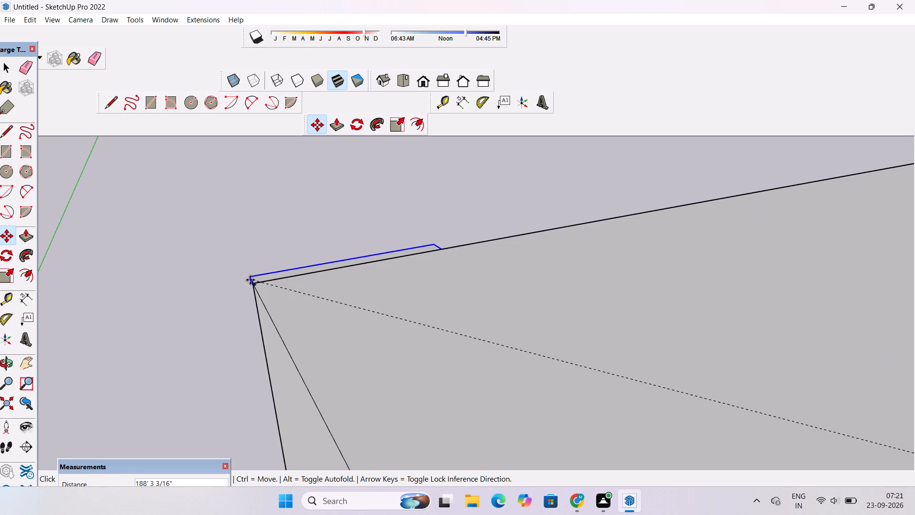
{"action": "left_click", "coordinate": [253, 283]}
Explode the slab group placed on top of the upper block.
{"action": "scroll", "coordinate": [236, 255], "scroll_direction": "down", "scroll_amount": 6}
{"action": "key", "text": "o"}
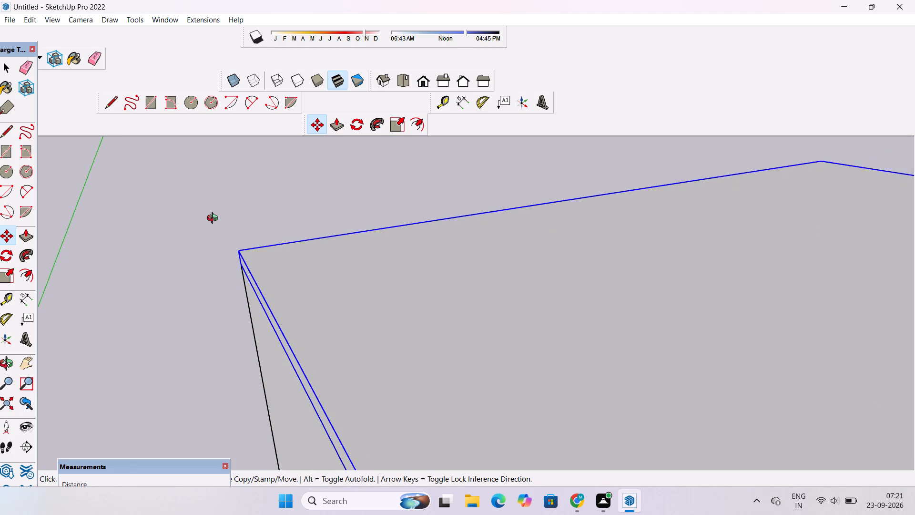
{"action": "scroll", "coordinate": [214, 219], "scroll_direction": "down", "scroll_amount": 15}
{"action": "left_click_drag", "start_coordinate": [408, 256], "coordinate": [371, 270]}
{"action": "scroll", "coordinate": [366, 261], "scroll_direction": "down", "scroll_amount": 9}
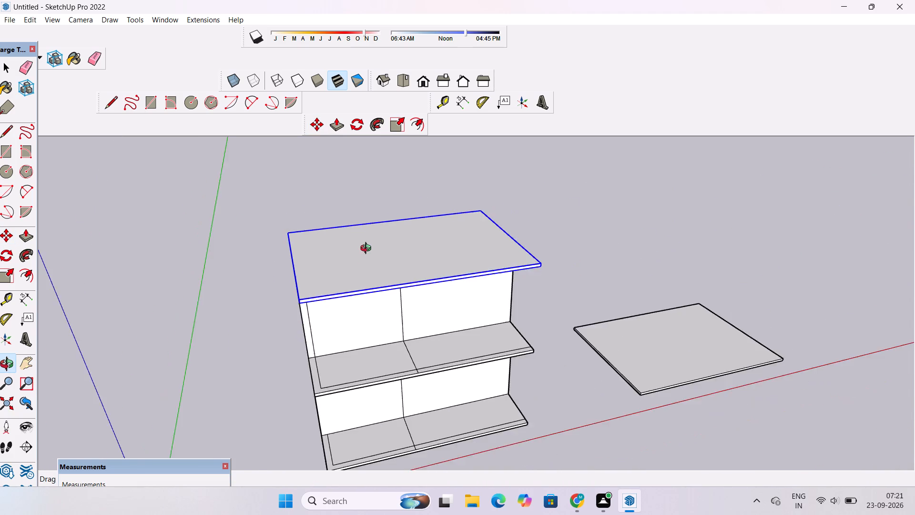
{"action": "left_click_drag", "start_coordinate": [382, 260], "coordinate": [395, 296]}
{"action": "key", "text": "space"}
{"action": "right_click", "coordinate": [402, 283]}
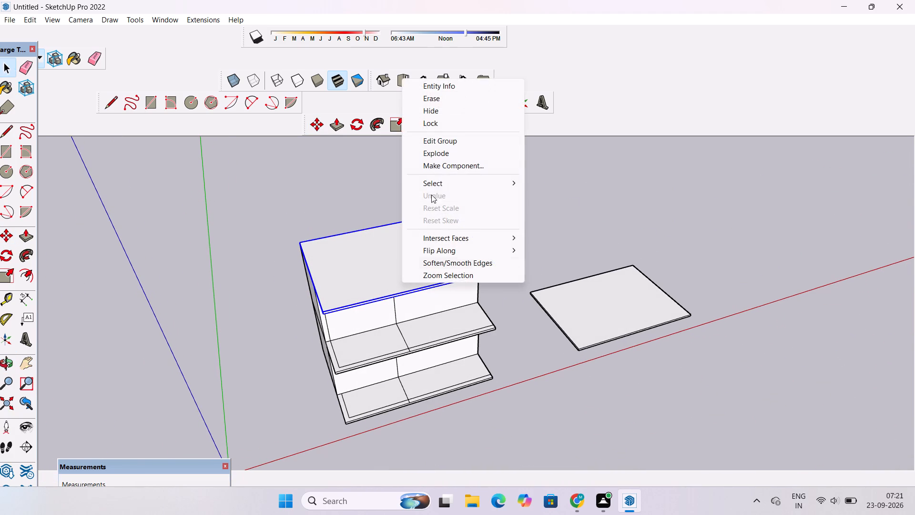
{"action": "left_click", "coordinate": [444, 155]}
{"action": "left_click", "coordinate": [525, 169]}
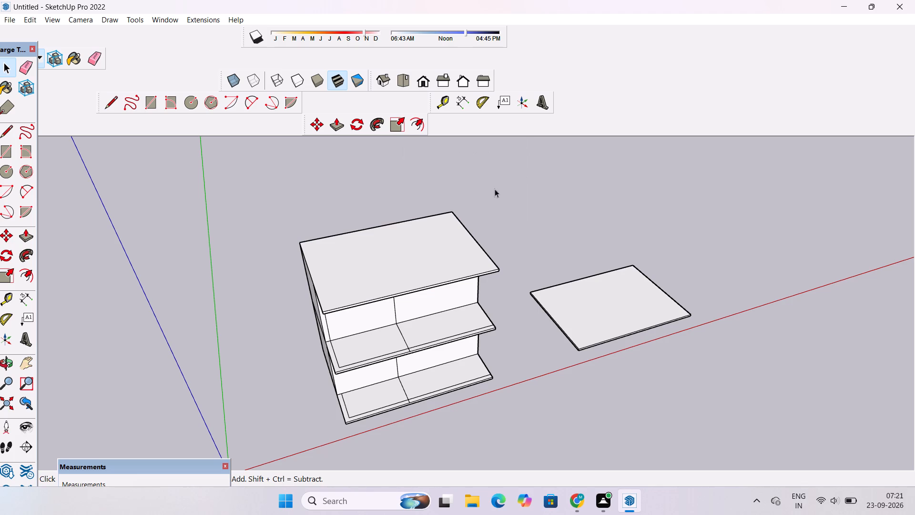
Place a Tape Measure guide across the top slab, 17' in from its front edge.
{"action": "key", "text": "o"}
{"action": "scroll", "coordinate": [434, 242], "scroll_direction": "down", "scroll_amount": 6}
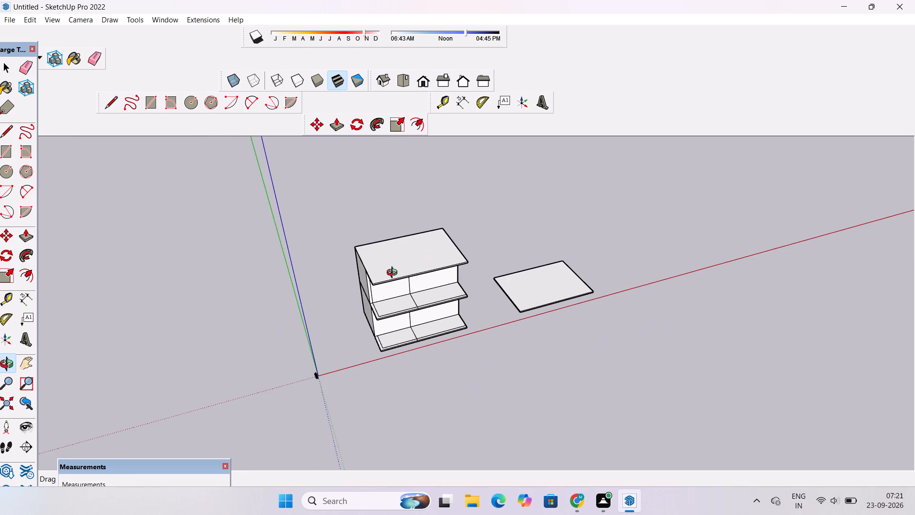
{"action": "left_click_drag", "start_coordinate": [579, 274], "coordinate": [532, 269]}
{"action": "scroll", "coordinate": [504, 257], "scroll_direction": "down", "scroll_amount": 4}
{"action": "left_click_drag", "start_coordinate": [482, 279], "coordinate": [500, 313]}
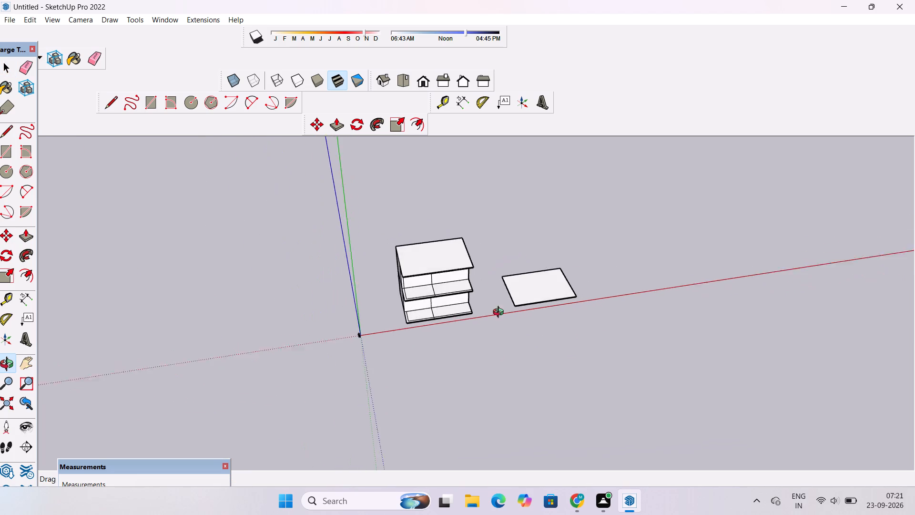
{"action": "left_click_drag", "start_coordinate": [500, 313], "coordinate": [508, 330]}
{"action": "scroll", "coordinate": [433, 272], "scroll_direction": "up", "scroll_amount": 8}
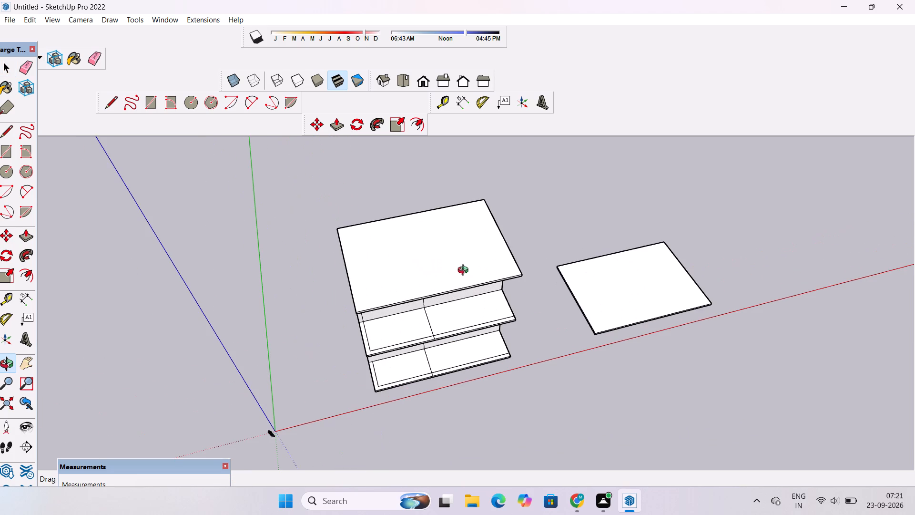
{"action": "left_click_drag", "start_coordinate": [459, 271], "coordinate": [374, 271], "text": "shift"}
{"action": "left_click_drag", "start_coordinate": [368, 301], "coordinate": [350, 313]}
{"action": "left_click_drag", "start_coordinate": [341, 280], "coordinate": [363, 306], "text": "shift"}
{"action": "left_click", "coordinate": [363, 306]}
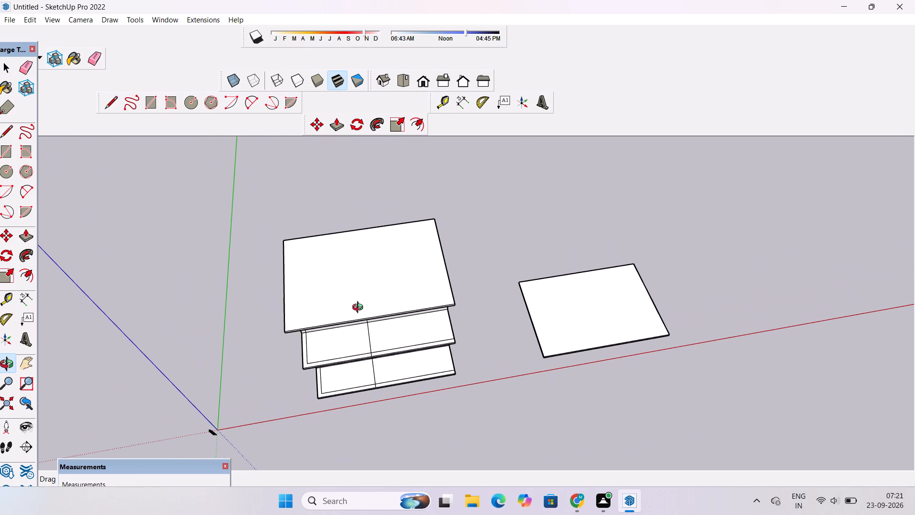
{"action": "scroll", "coordinate": [362, 298], "scroll_direction": "up", "scroll_amount": 4}
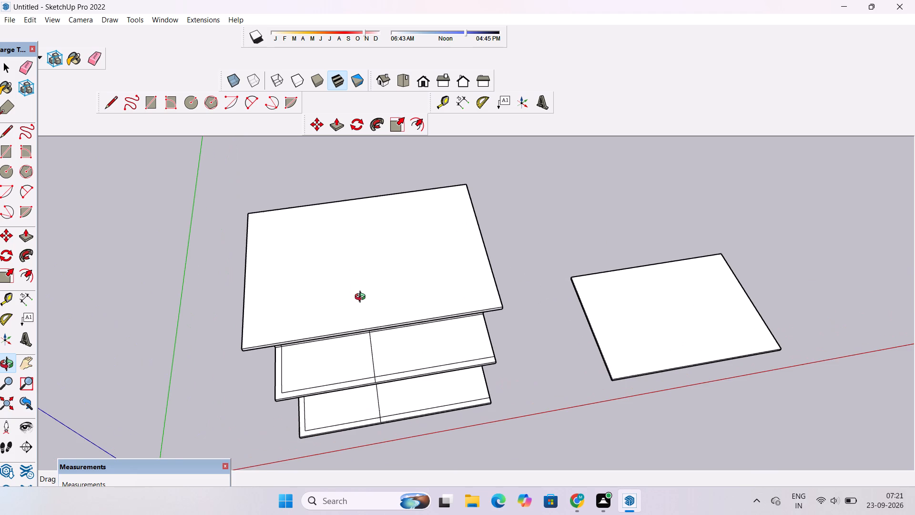
{"action": "key", "text": "t"}
{"action": "scroll", "coordinate": [362, 298], "scroll_direction": "down", "scroll_amount": 2}
{"action": "scroll", "coordinate": [379, 321], "scroll_direction": "up", "scroll_amount": 3}
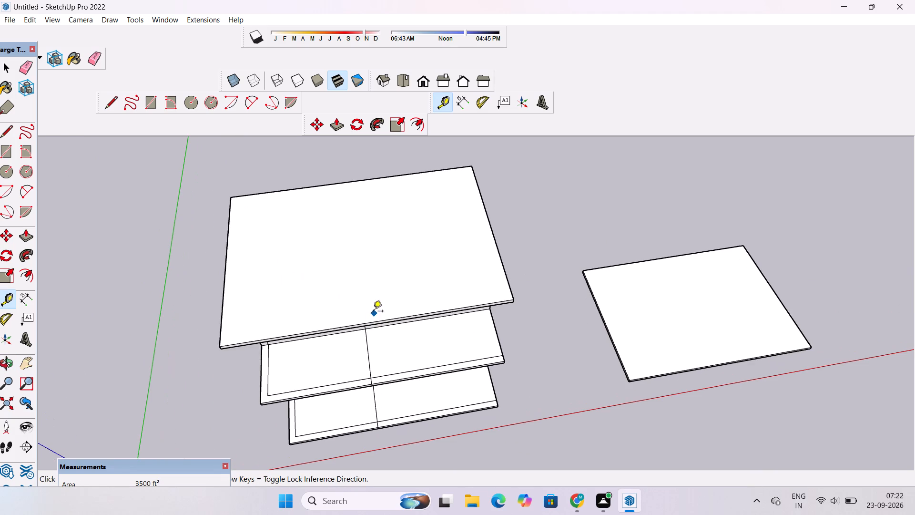
{"action": "scroll", "coordinate": [357, 230], "scroll_direction": "up", "scroll_amount": 1}
{"action": "scroll", "coordinate": [344, 278], "scroll_direction": "down", "scroll_amount": 1}
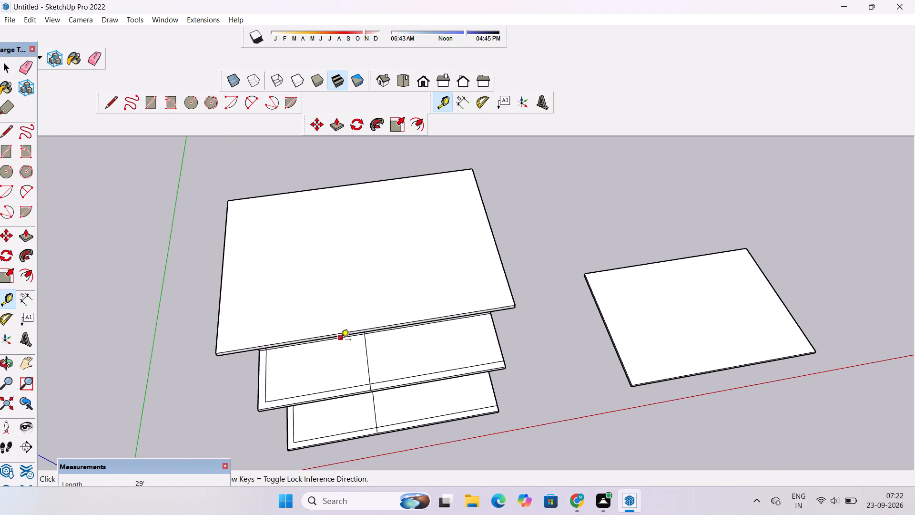
{"action": "scroll", "coordinate": [333, 322], "scroll_direction": "down", "scroll_amount": 1}
{"action": "scroll", "coordinate": [333, 321], "scroll_direction": "up", "scroll_amount": 3}
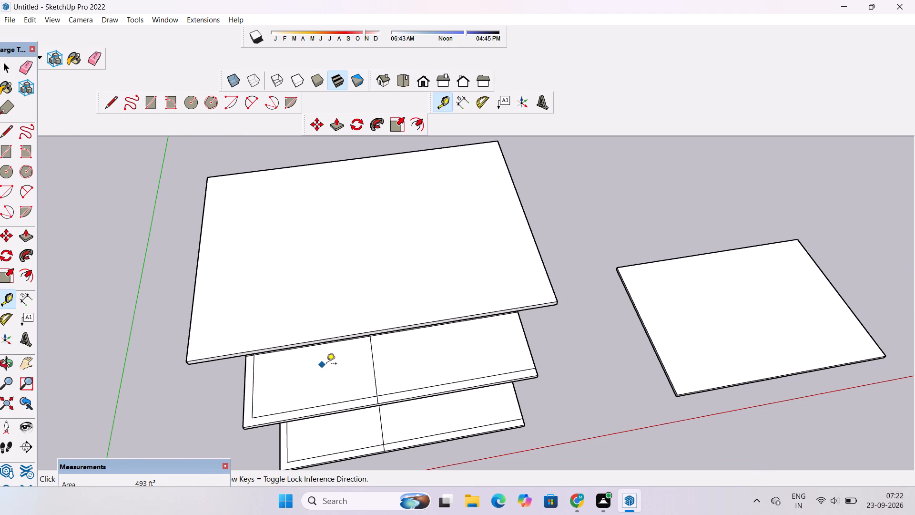
{"action": "left_click", "coordinate": [331, 336]}
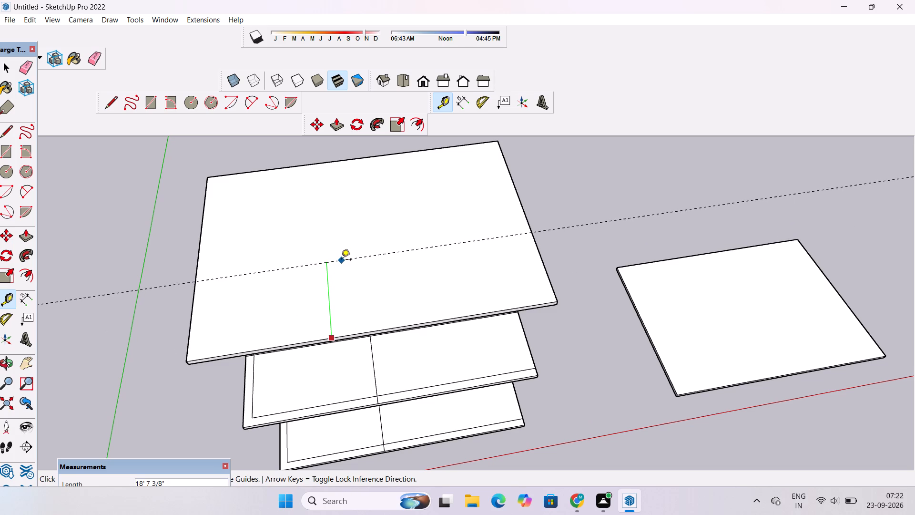
{"action": "type", "text": "17"}
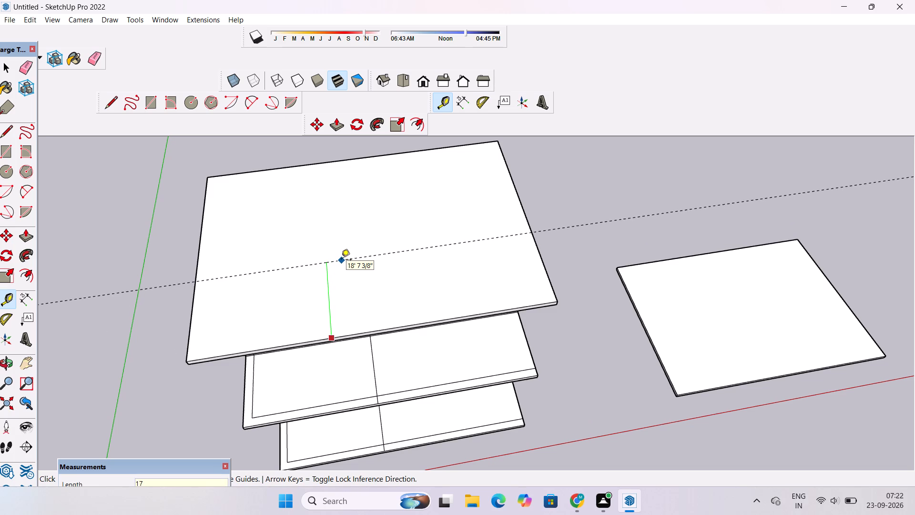
{"action": "key", "text": "apostrophe"}
{"action": "key", "text": "Return"}
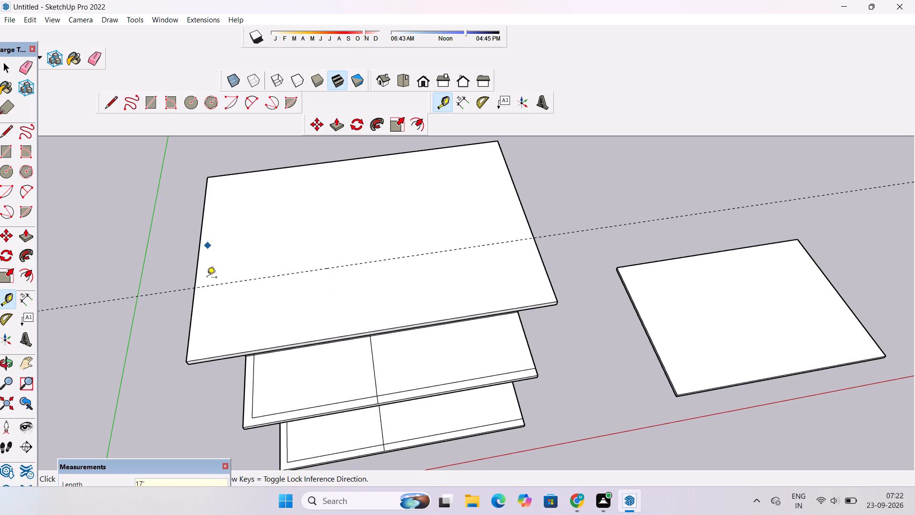
Add top-slab border guides 1.5' in from the end edge nearest the green axis and 2' in from the front, far end and rear edges.
{"action": "left_click", "coordinate": [191, 311]}
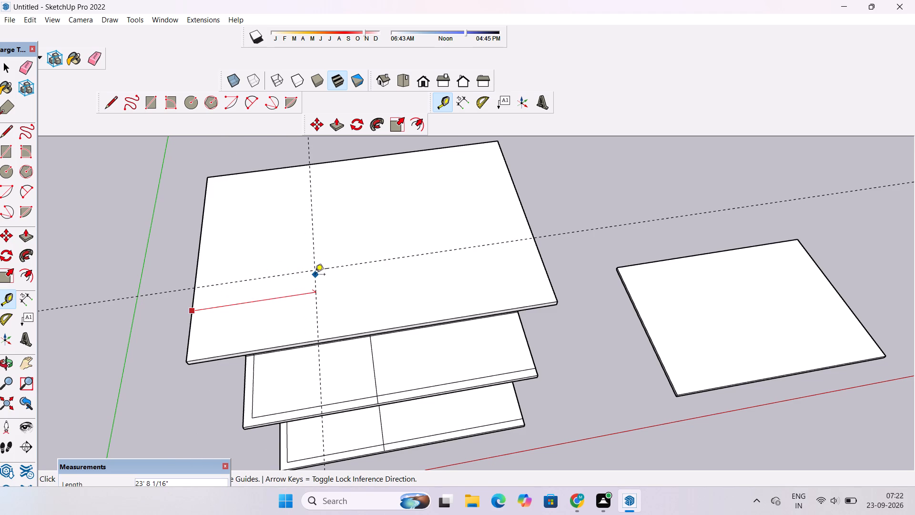
{"action": "type", "text": "1.5'"}
{"action": "key", "text": "Return"}
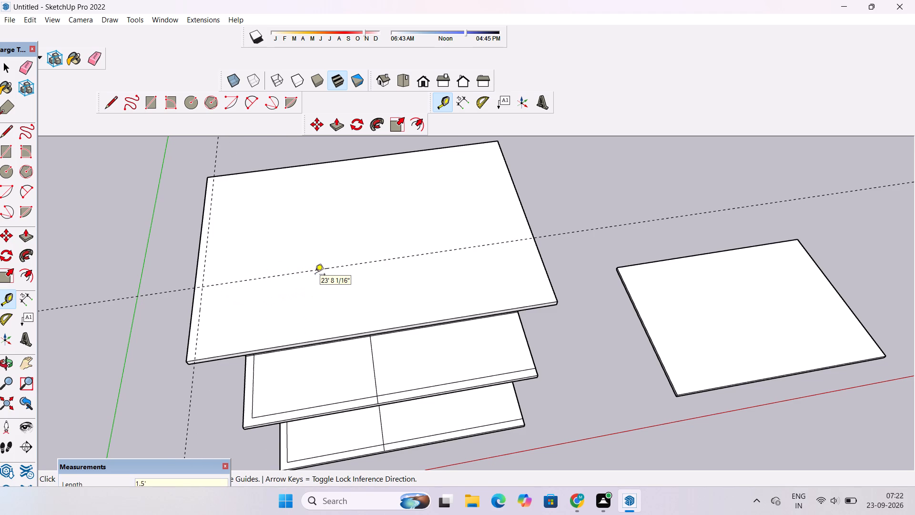
{"action": "left_click", "coordinate": [443, 323]}
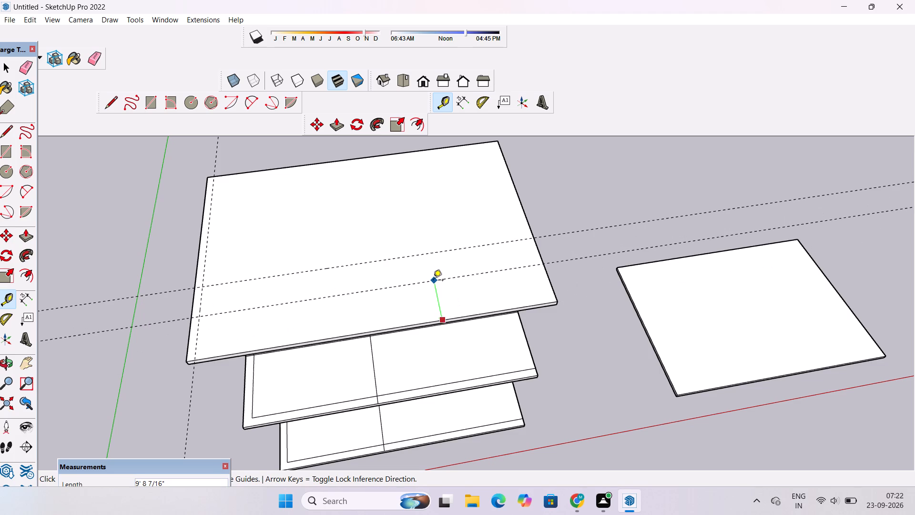
{"action": "type", "text": "2'"}
{"action": "key", "text": "Return"}
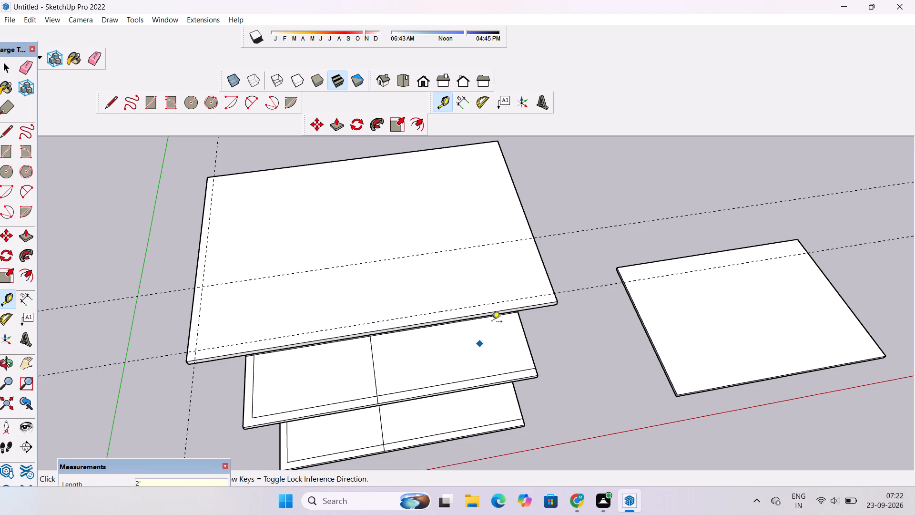
{"action": "left_click", "coordinate": [519, 194]}
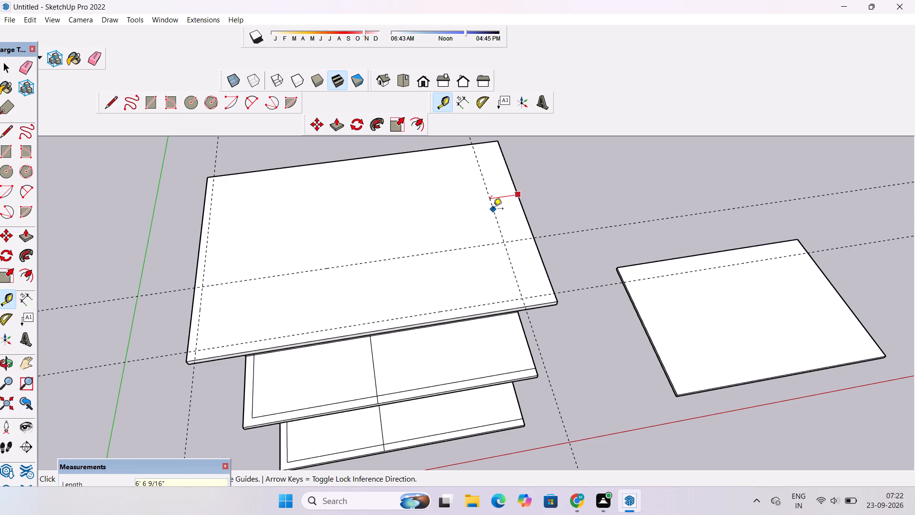
{"action": "type", "text": "2'"}
{"action": "key", "text": "Return"}
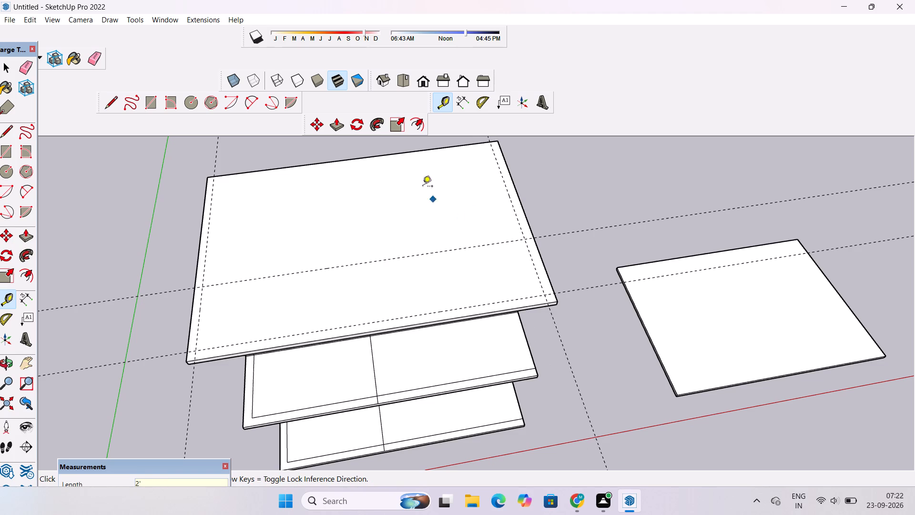
{"action": "left_click", "coordinate": [357, 159]}
{"action": "type", "text": "2'"}
{"action": "key", "text": "Return"}
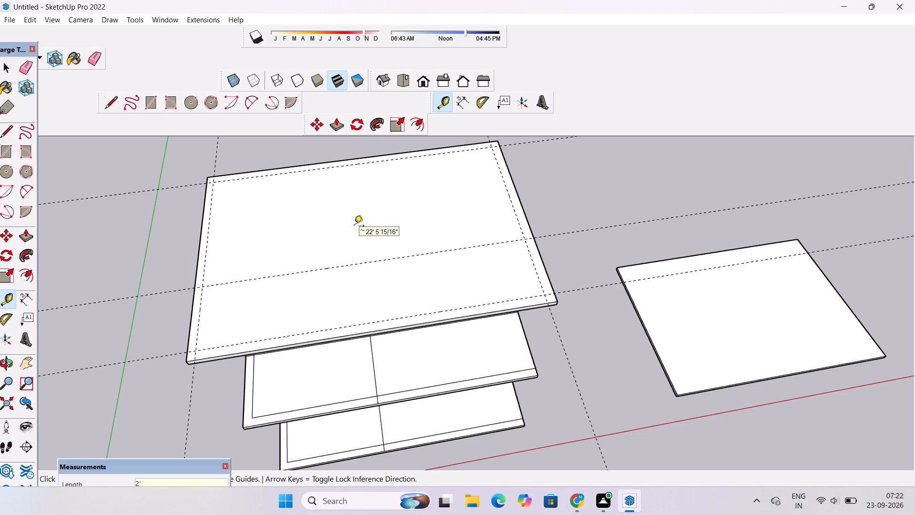
Place a guide across the top slab, 29' in from the border guide at the end nearest the green axis.
{"action": "left_click", "coordinate": [201, 318]}
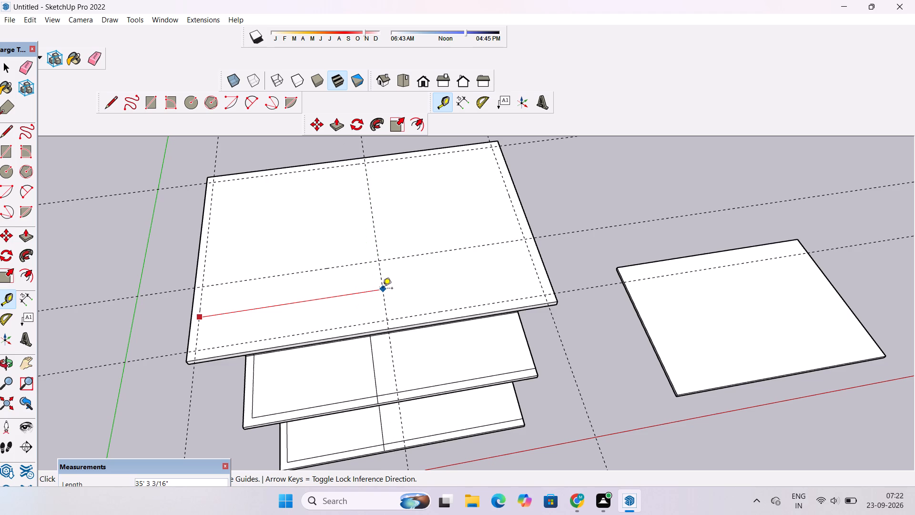
{"action": "type", "text": "29"}
{"action": "key", "text": "apostrophe"}
{"action": "key", "text": "Return"}
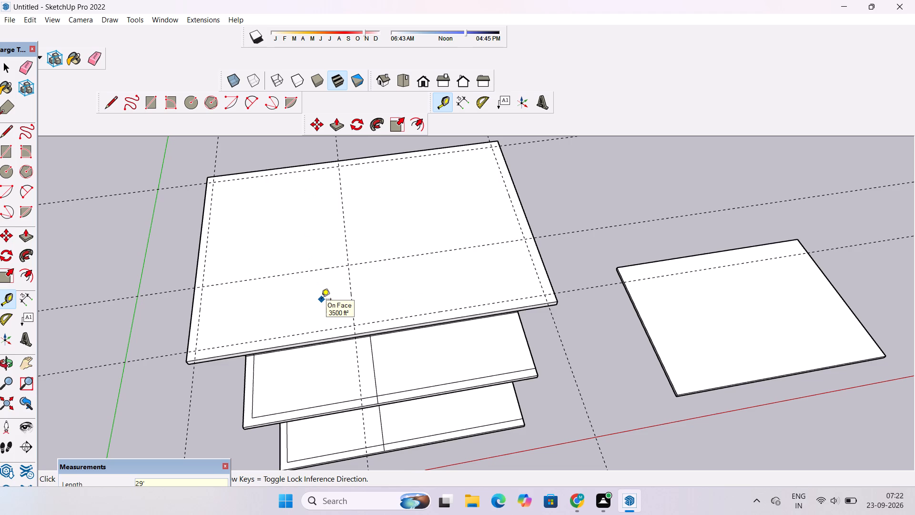
Examine the guide layout on the top slab and the storeys beneath it from the front and from above.
{"action": "scroll", "coordinate": [325, 343], "scroll_direction": "down", "scroll_amount": 2}
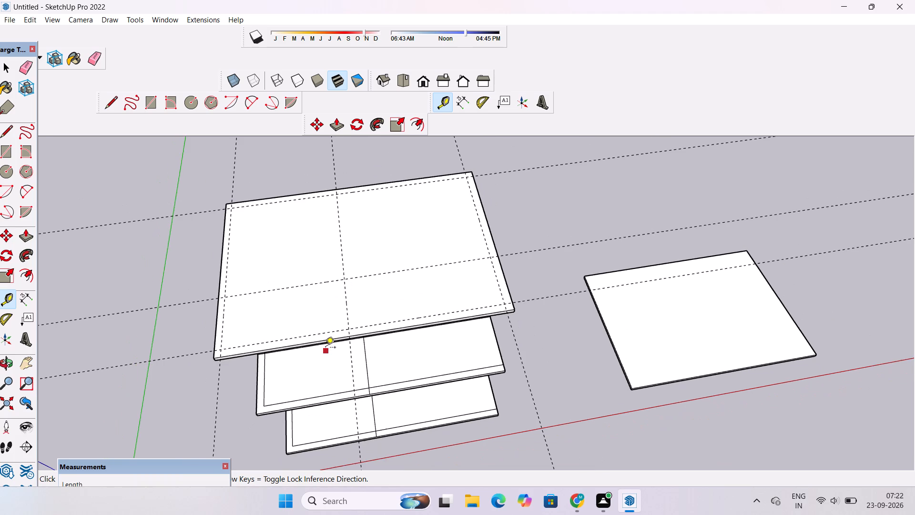
{"action": "scroll", "coordinate": [325, 348], "scroll_direction": "down", "scroll_amount": 1}
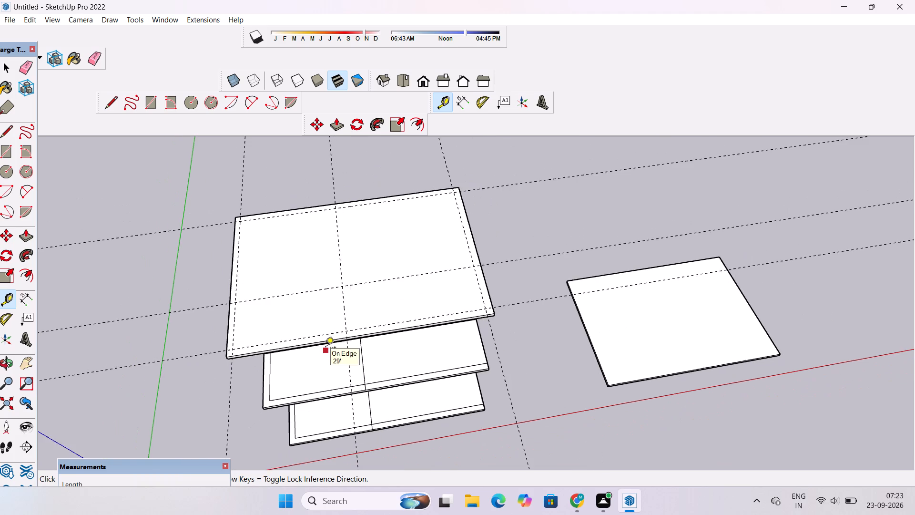
{"action": "scroll", "coordinate": [325, 348], "scroll_direction": "down", "scroll_amount": 1}
{"action": "key", "text": "o"}
{"action": "left_click_drag", "start_coordinate": [370, 391], "coordinate": [346, 227]}
{"action": "left_click_drag", "start_coordinate": [377, 258], "coordinate": [388, 282]}
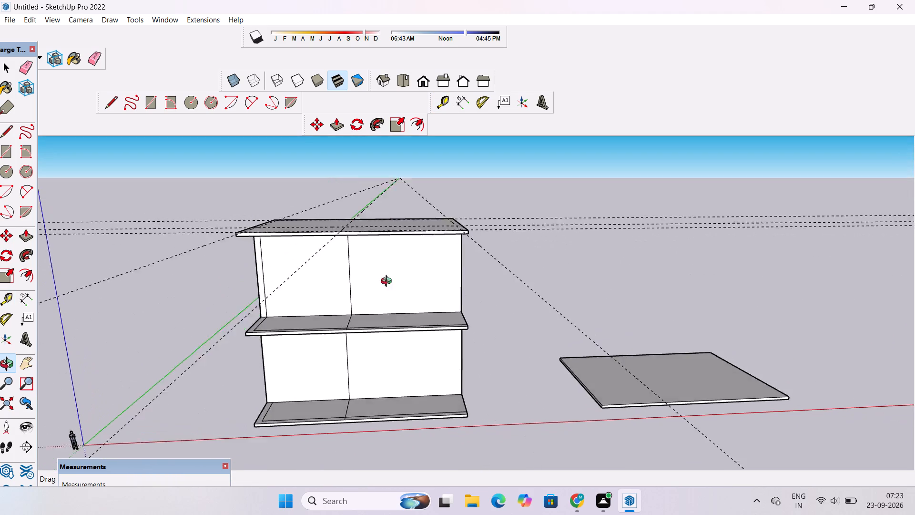
{"action": "left_click_drag", "start_coordinate": [388, 282], "coordinate": [425, 413]}
{"action": "scroll", "coordinate": [335, 355], "scroll_direction": "up", "scroll_amount": 2}
{"action": "left_click_drag", "start_coordinate": [335, 368], "coordinate": [410, 356], "text": "shift"}
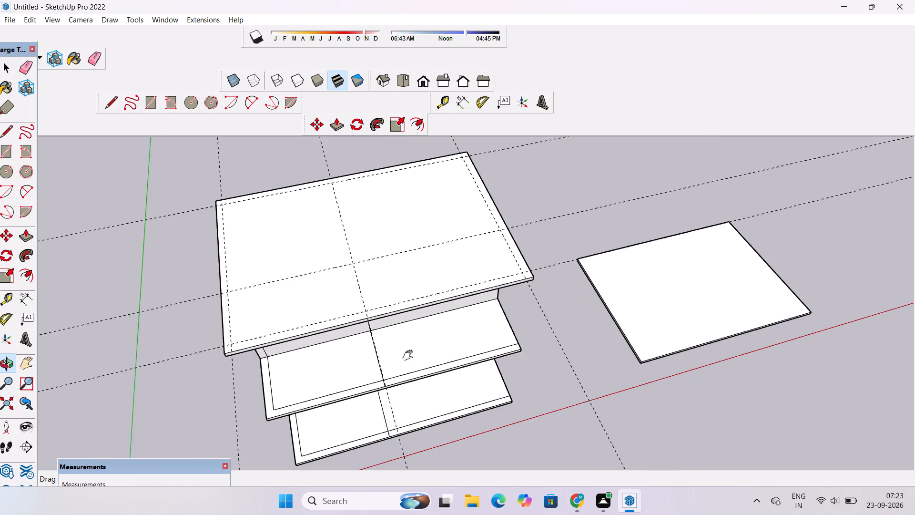
{"action": "left_click_drag", "start_coordinate": [410, 356], "coordinate": [437, 352], "text": "shift"}
{"action": "scroll", "coordinate": [437, 351], "scroll_direction": "down", "scroll_amount": 3}
{"action": "left_click_drag", "start_coordinate": [452, 345], "coordinate": [427, 358]}
{"action": "left_click_drag", "start_coordinate": [445, 352], "coordinate": [380, 360], "text": "shift"}
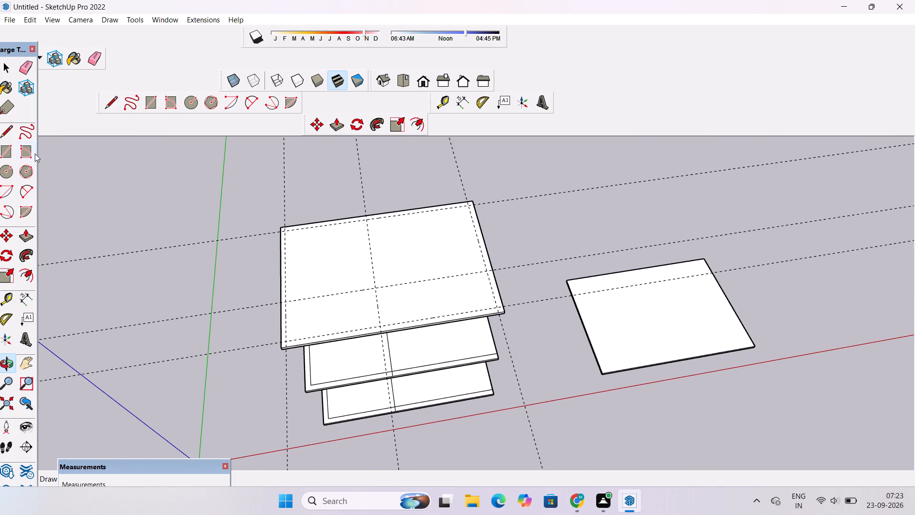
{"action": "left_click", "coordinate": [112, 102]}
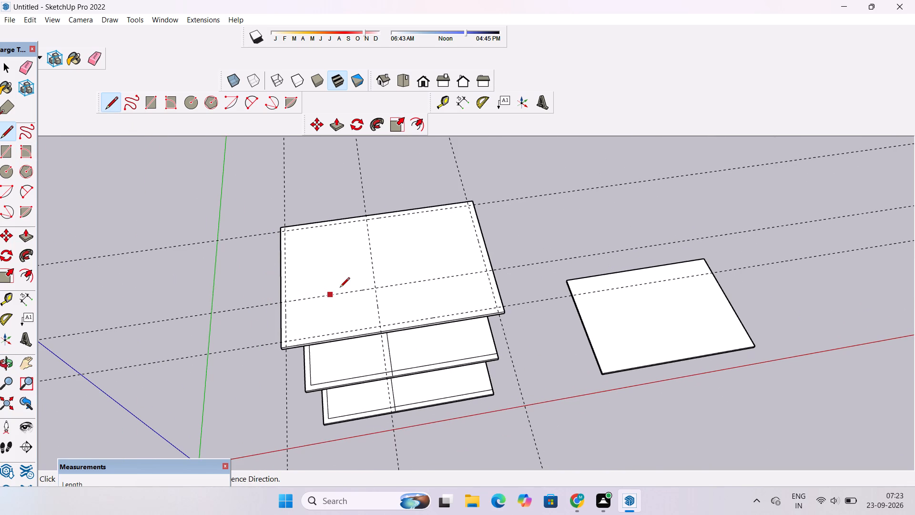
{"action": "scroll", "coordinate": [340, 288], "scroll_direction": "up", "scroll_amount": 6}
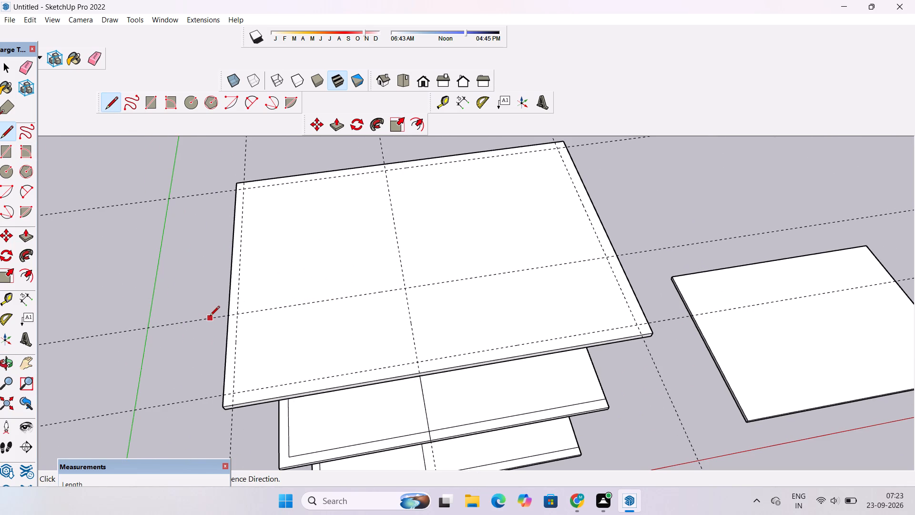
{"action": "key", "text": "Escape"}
Offset a second lengthwise guide 1.5' from the 17' guide on the top slab, toward the rear edge.
{"action": "left_click", "coordinate": [10, 299]}
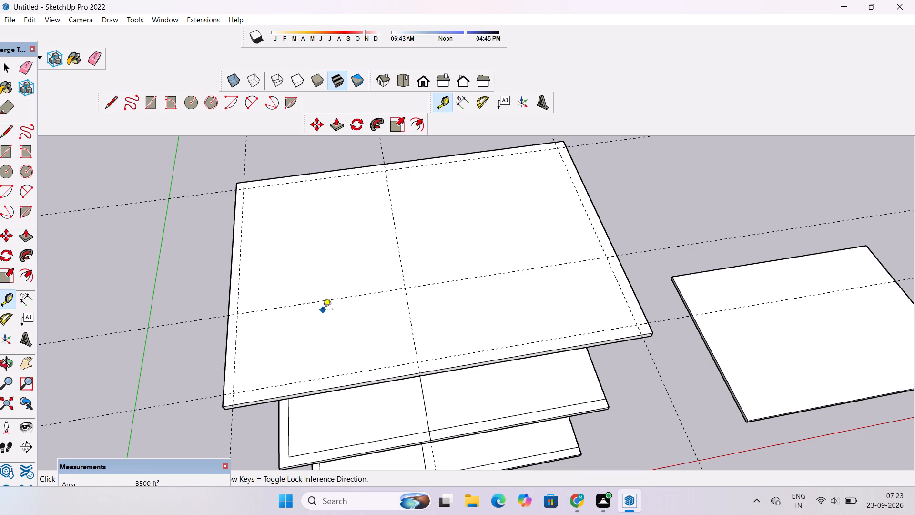
{"action": "left_click", "coordinate": [325, 300]}
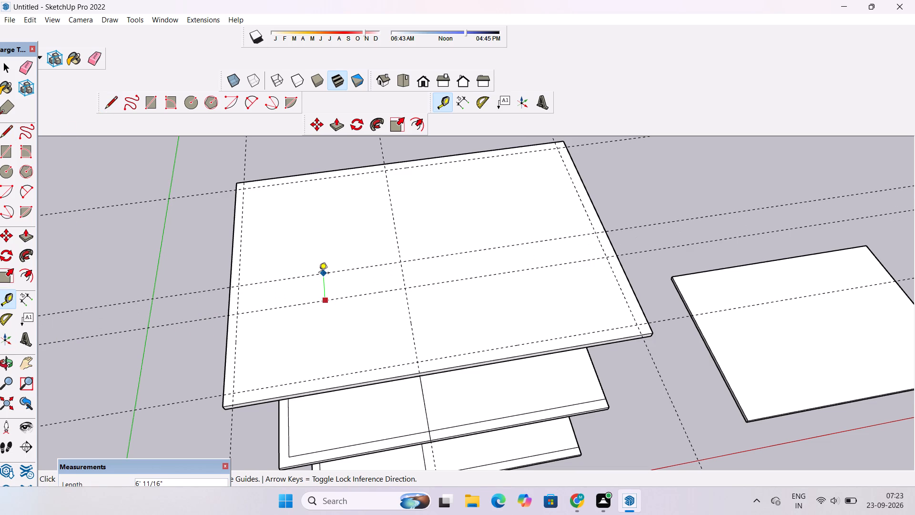
{"action": "type", "text": "1.5'"}
{"action": "key", "text": "Return"}
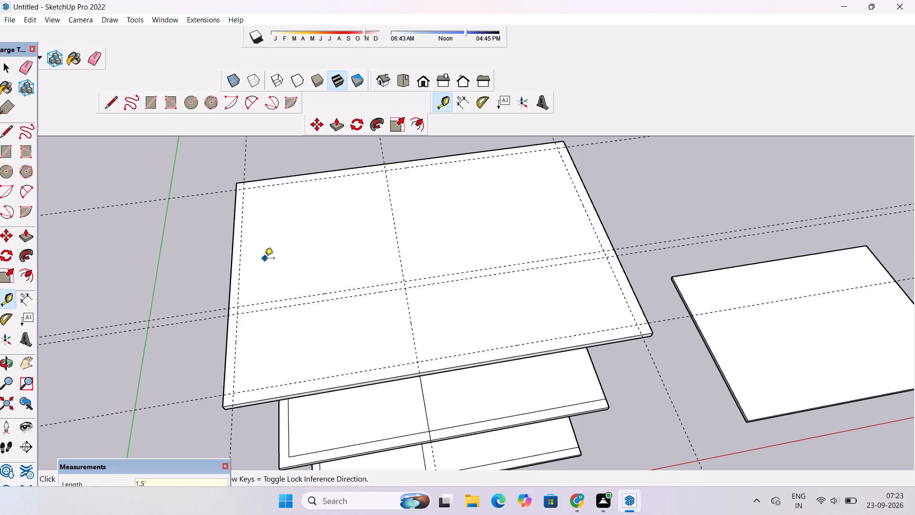
Examine the top slab's guides and the storeys below from several sides of the building.
{"action": "key", "text": "space"}
{"action": "scroll", "coordinate": [257, 133], "scroll_direction": "down", "scroll_amount": 1}
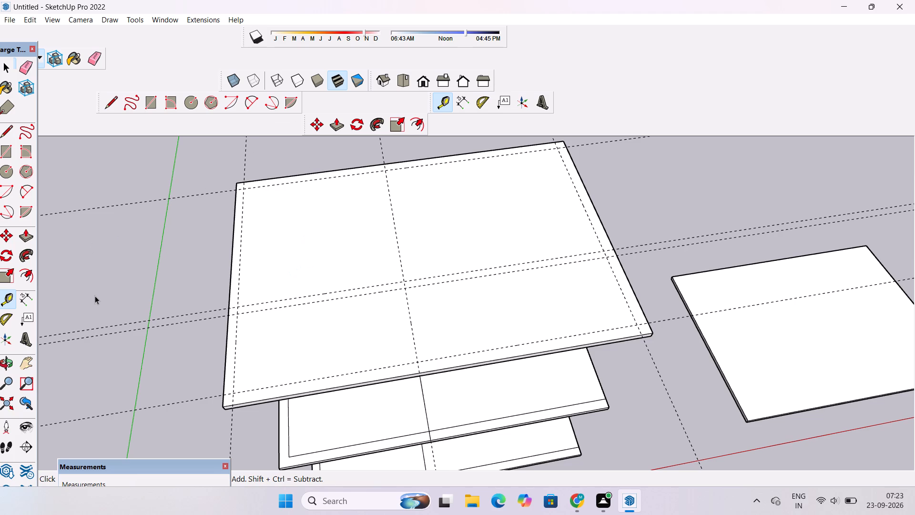
{"action": "left_click", "coordinate": [216, 292]}
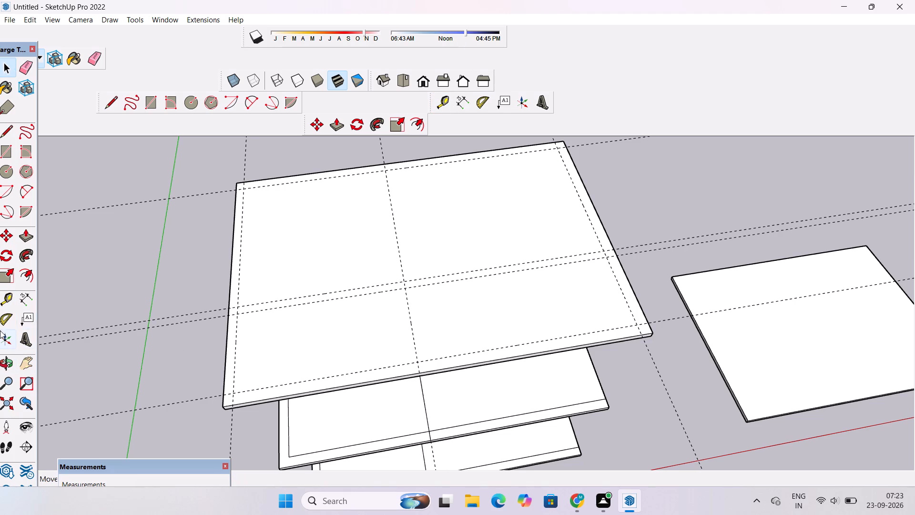
{"action": "left_click", "coordinate": [10, 364]}
{"action": "scroll", "coordinate": [355, 239], "scroll_direction": "down", "scroll_amount": 12}
{"action": "left_click_drag", "start_coordinate": [503, 306], "coordinate": [382, 302]}
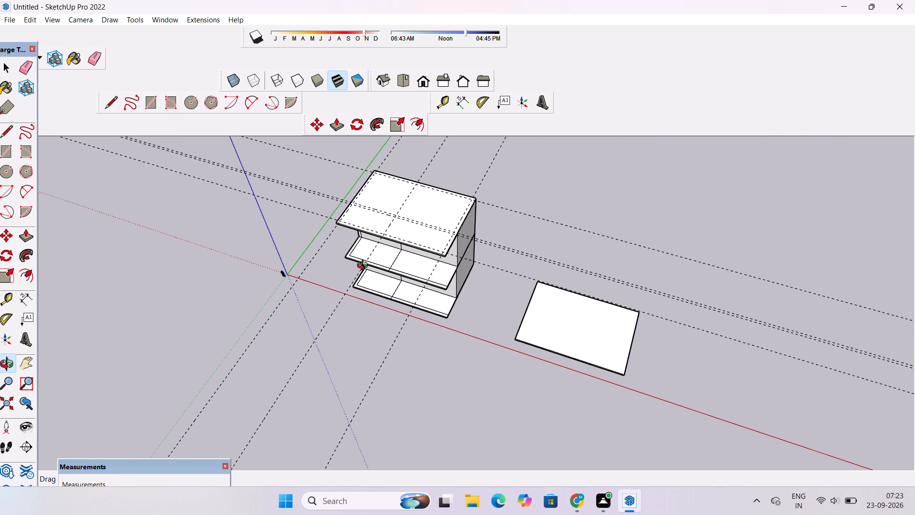
{"action": "scroll", "coordinate": [397, 249], "scroll_direction": "up", "scroll_amount": 8}
{"action": "scroll", "coordinate": [335, 173], "scroll_direction": "down", "scroll_amount": 6}
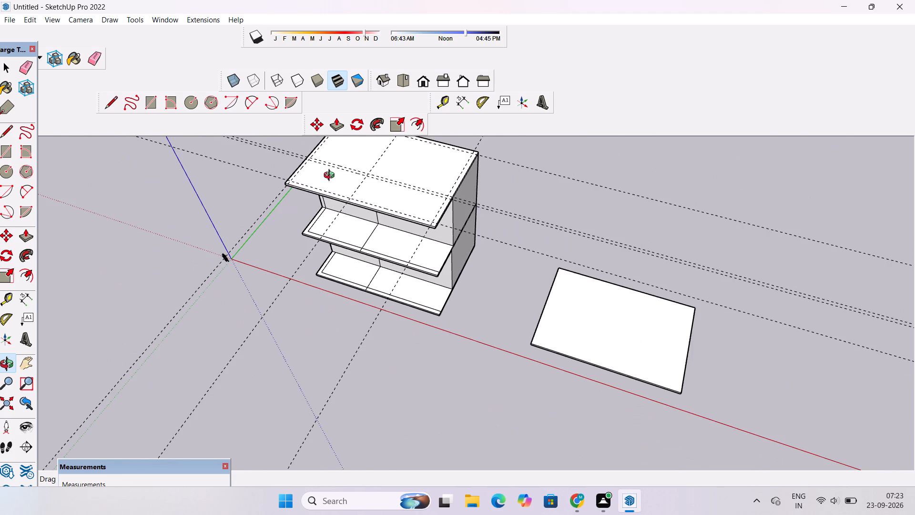
{"action": "scroll", "coordinate": [331, 176], "scroll_direction": "down", "scroll_amount": 5}
{"action": "left_click_drag", "start_coordinate": [310, 240], "coordinate": [438, 218]}
{"action": "left_click_drag", "start_coordinate": [426, 227], "coordinate": [319, 259]}
{"action": "left_click_drag", "start_coordinate": [318, 258], "coordinate": [426, 284]}
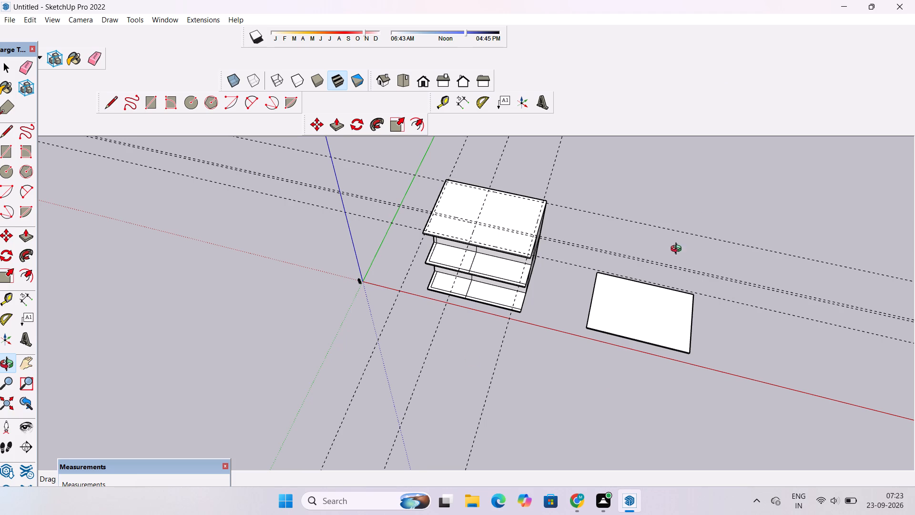
{"action": "scroll", "coordinate": [542, 293], "scroll_direction": "down", "scroll_amount": 2}
{"action": "scroll", "coordinate": [469, 265], "scroll_direction": "up", "scroll_amount": 11}
{"action": "left_click_drag", "start_coordinate": [456, 268], "coordinate": [567, 301]}
{"action": "scroll", "coordinate": [565, 292], "scroll_direction": "down", "scroll_amount": 5}
{"action": "left_click_drag", "start_coordinate": [565, 292], "coordinate": [561, 363], "text": "shift"}
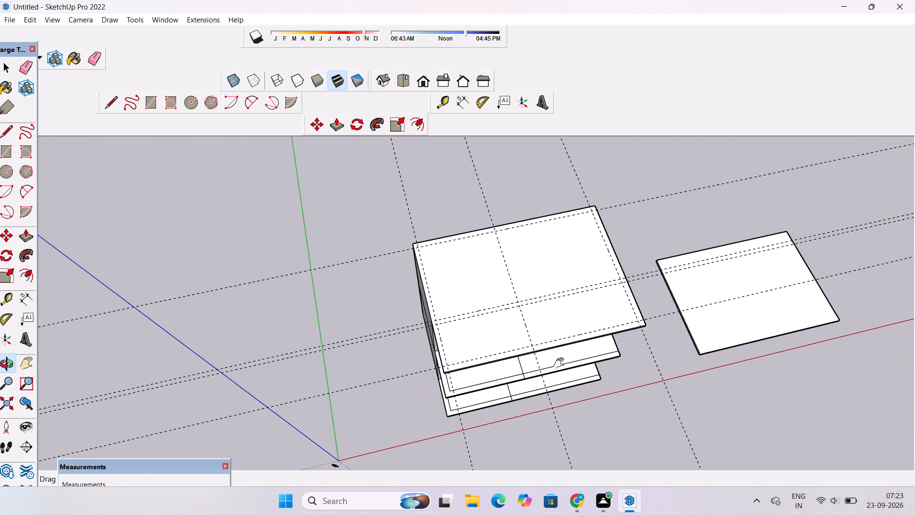
{"action": "scroll", "coordinate": [557, 359], "scroll_direction": "up", "scroll_amount": 2}
{"action": "left_click_drag", "start_coordinate": [562, 374], "coordinate": [521, 335], "text": "shift"}
{"action": "left_click_drag", "start_coordinate": [537, 368], "coordinate": [491, 306]}
{"action": "left_click_drag", "start_coordinate": [493, 299], "coordinate": [489, 375], "text": "shift"}
{"action": "scroll", "coordinate": [482, 363], "scroll_direction": "up", "scroll_amount": 3, "text": "shift"}
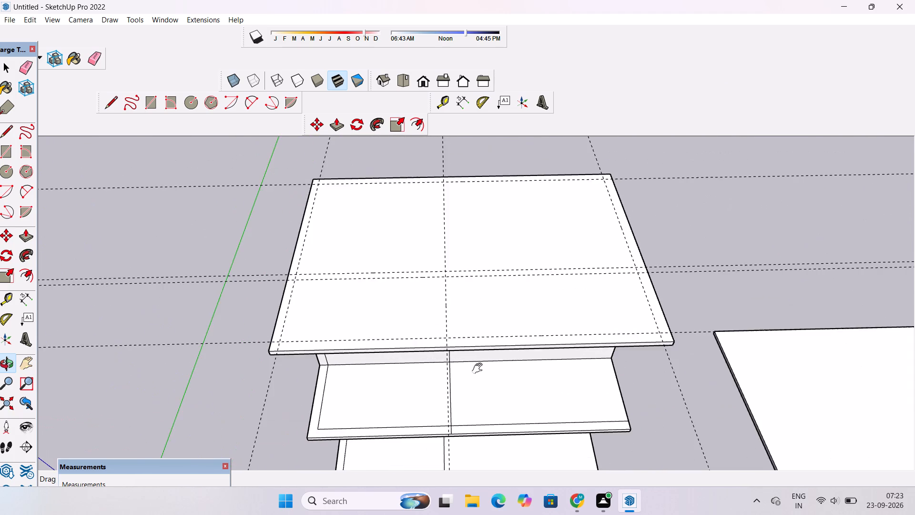
{"action": "left_click_drag", "start_coordinate": [479, 369], "coordinate": [463, 339], "text": "shift"}
Draw a rectangle on the top slab between the border guide intersections, from the rear corner nearest the green axis to the opposite front corner.
{"action": "key", "text": "l"}
{"action": "scroll", "coordinate": [470, 328], "scroll_direction": "down", "scroll_amount": 4}
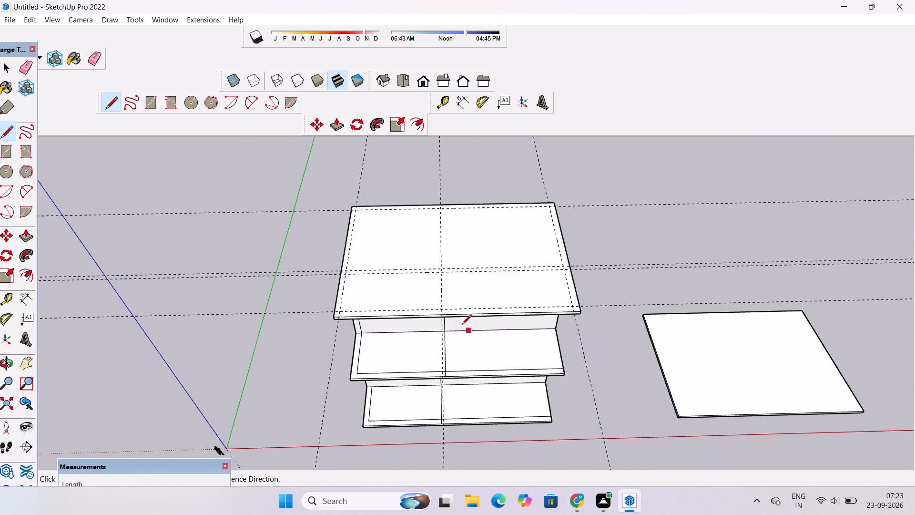
{"action": "scroll", "coordinate": [345, 214], "scroll_direction": "up", "scroll_amount": 2}
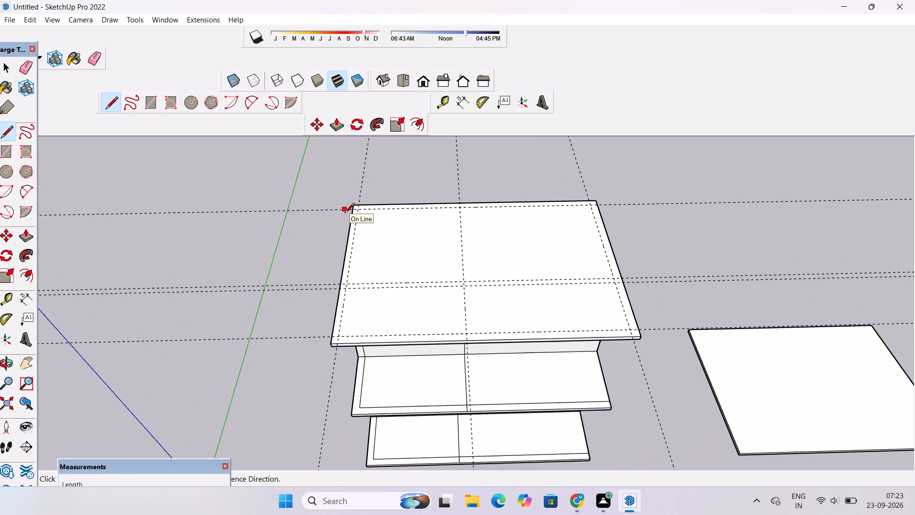
{"action": "key", "text": "r"}
{"action": "scroll", "coordinate": [359, 239], "scroll_direction": "up", "scroll_amount": 3}
{"action": "scroll", "coordinate": [354, 236], "scroll_direction": "down", "scroll_amount": 2}
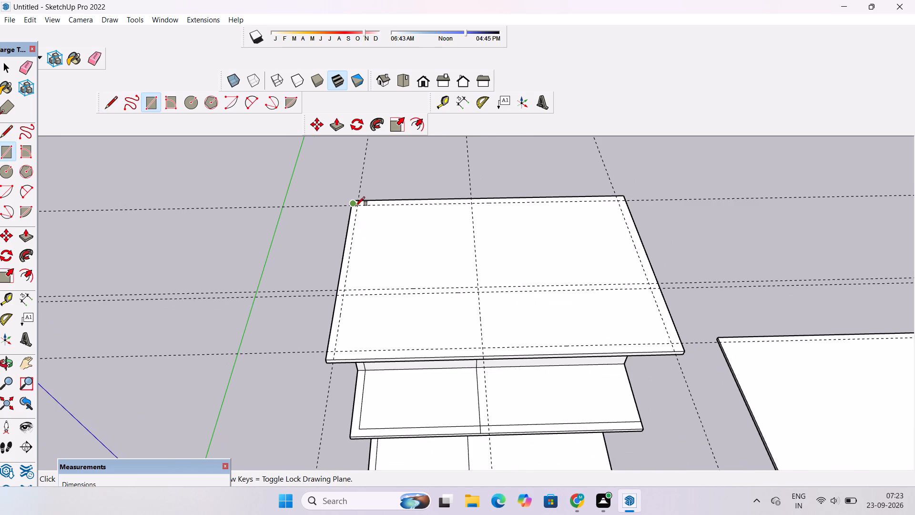
{"action": "scroll", "coordinate": [356, 206], "scroll_direction": "up", "scroll_amount": 9}
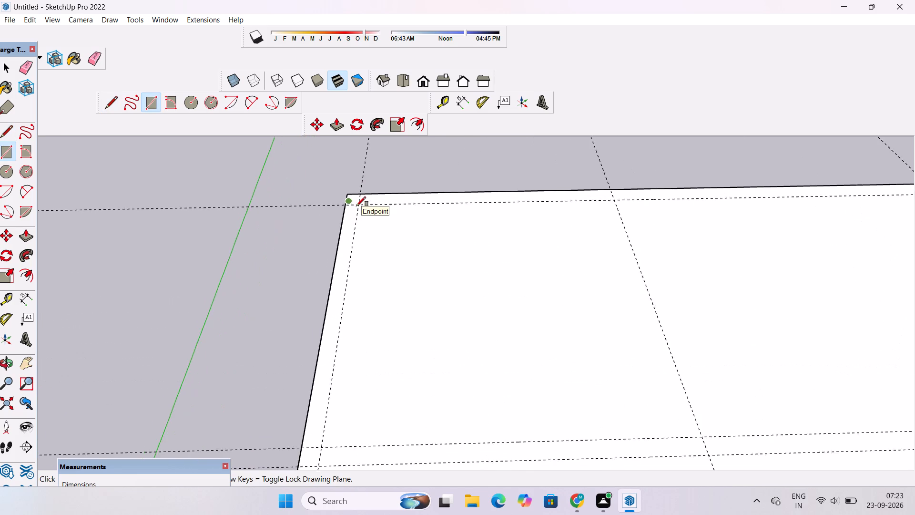
{"action": "scroll", "coordinate": [356, 206], "scroll_direction": "up", "scroll_amount": 1}
{"action": "left_click", "coordinate": [358, 205]}
{"action": "scroll", "coordinate": [338, 188], "scroll_direction": "down", "scroll_amount": 7}
{"action": "scroll", "coordinate": [338, 188], "scroll_direction": "up", "scroll_amount": 1}
{"action": "scroll", "coordinate": [338, 188], "scroll_direction": "down", "scroll_amount": 6}
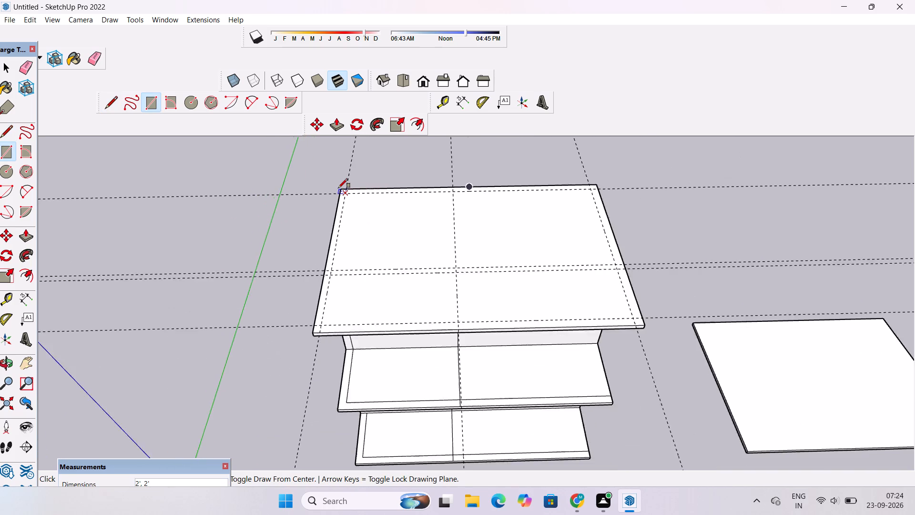
{"action": "scroll", "coordinate": [338, 188], "scroll_direction": "down", "scroll_amount": 5}
{"action": "scroll", "coordinate": [456, 268], "scroll_direction": "up", "scroll_amount": 8}
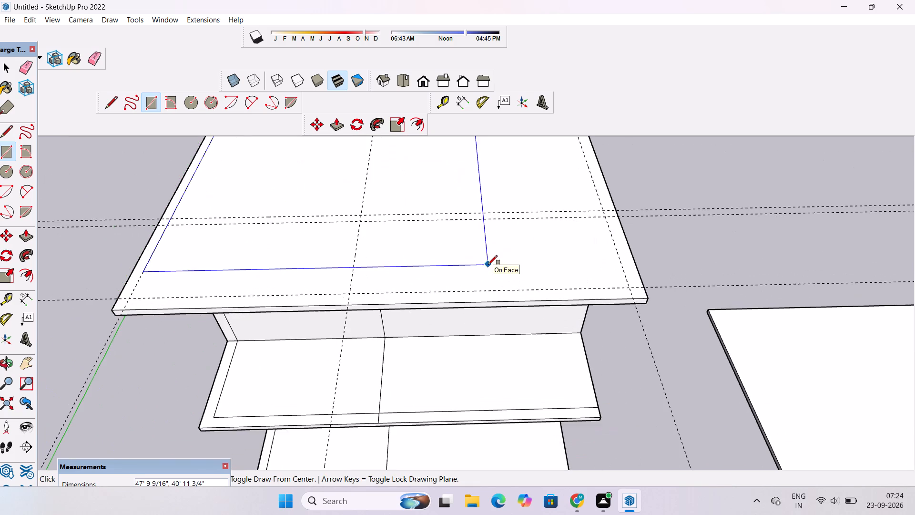
{"action": "scroll", "coordinate": [567, 297], "scroll_direction": "up", "scroll_amount": 3}
{"action": "scroll", "coordinate": [658, 295], "scroll_direction": "up", "scroll_amount": 4}
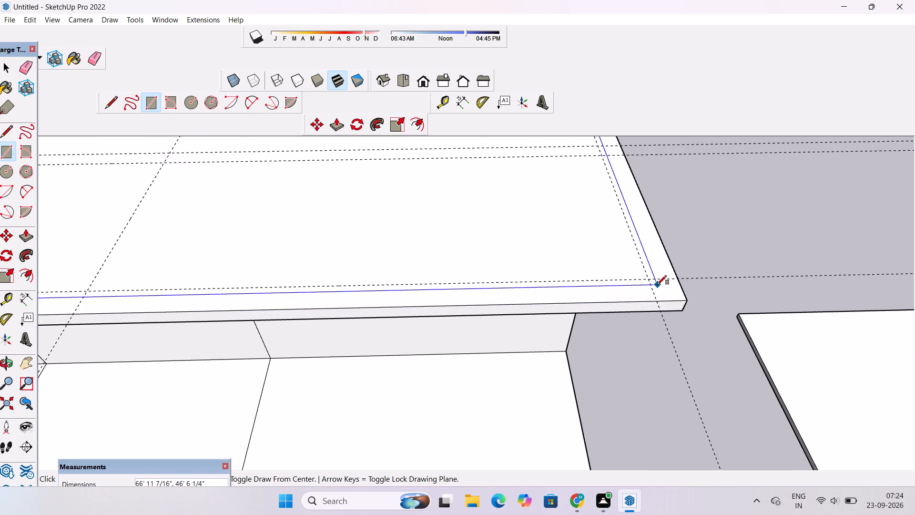
{"action": "left_click", "coordinate": [647, 280]}
Draw a 1.5' by 29' rectangle between the two lengthwise guides, from the inner border line nearest the green axis to the 29' cross guide.
{"action": "scroll", "coordinate": [560, 340], "scroll_direction": "down", "scroll_amount": 2}
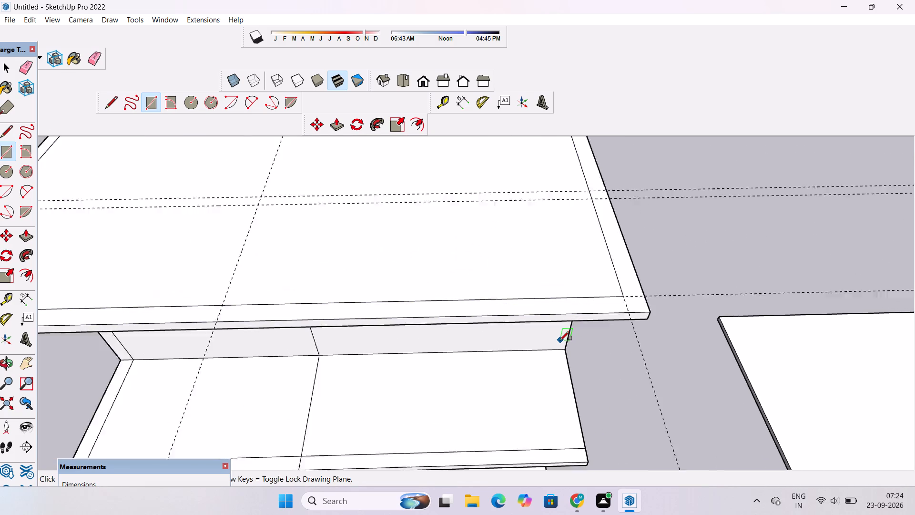
{"action": "scroll", "coordinate": [560, 340], "scroll_direction": "down", "scroll_amount": 12}
{"action": "scroll", "coordinate": [431, 328], "scroll_direction": "up", "scroll_amount": 4}
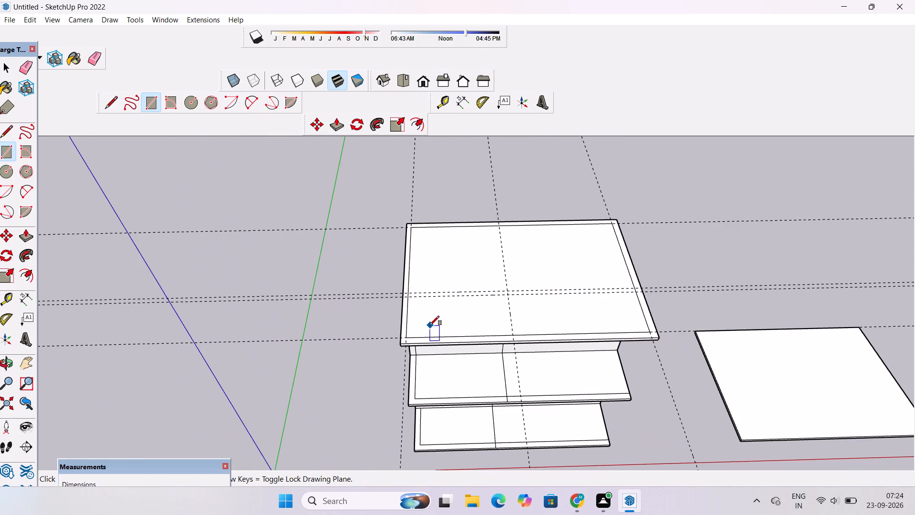
{"action": "scroll", "coordinate": [460, 307], "scroll_direction": "down", "scroll_amount": 4}
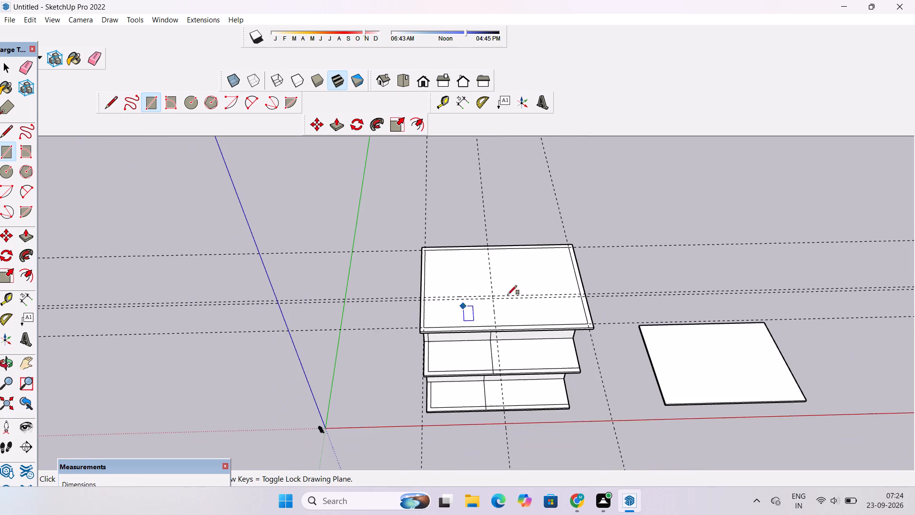
{"action": "scroll", "coordinate": [596, 286], "scroll_direction": "up", "scroll_amount": 5}
{"action": "scroll", "coordinate": [341, 306], "scroll_direction": "up", "scroll_amount": 5}
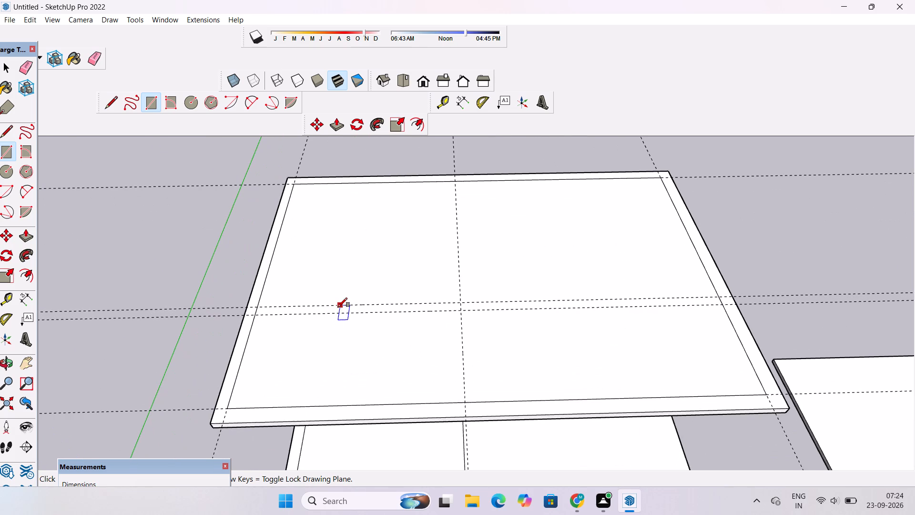
{"action": "scroll", "coordinate": [280, 309], "scroll_direction": "up", "scroll_amount": 8}
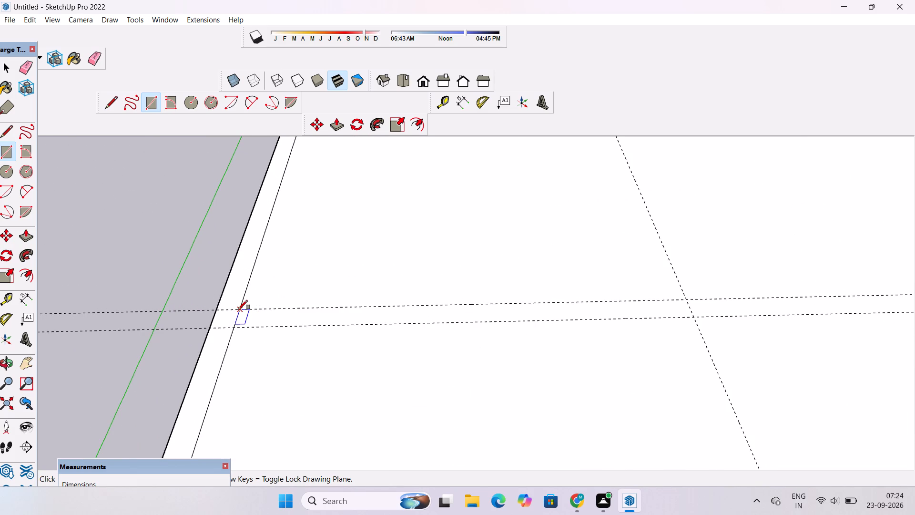
{"action": "left_click", "coordinate": [239, 309]}
{"action": "scroll", "coordinate": [265, 317], "scroll_direction": "down", "scroll_amount": 9}
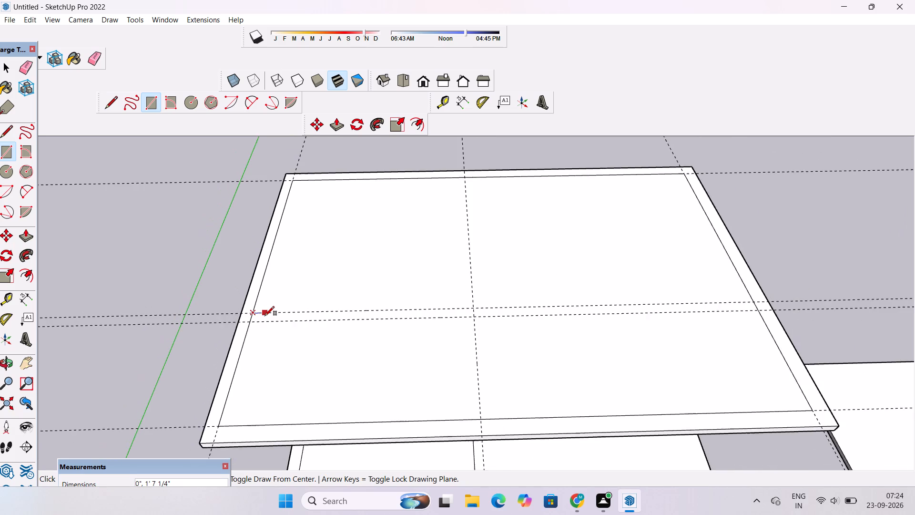
{"action": "scroll", "coordinate": [460, 311], "scroll_direction": "up", "scroll_amount": 8}
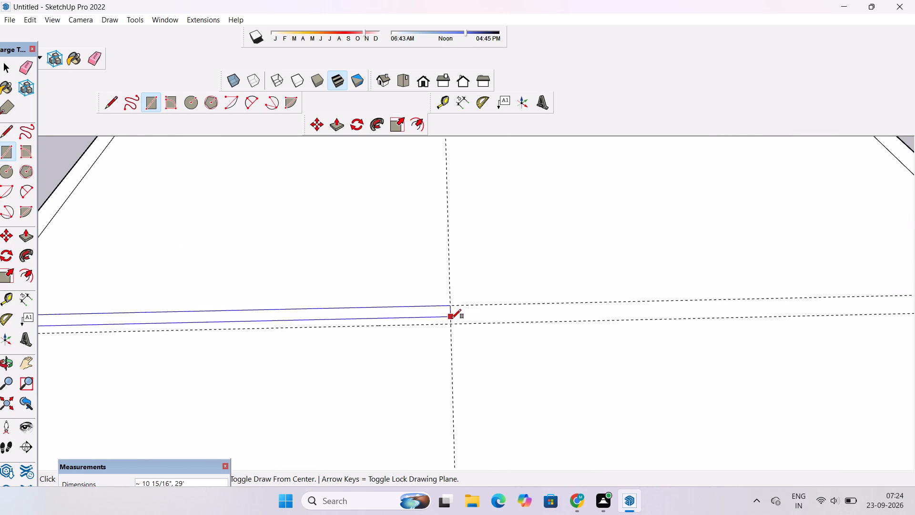
{"action": "left_click", "coordinate": [453, 325]}
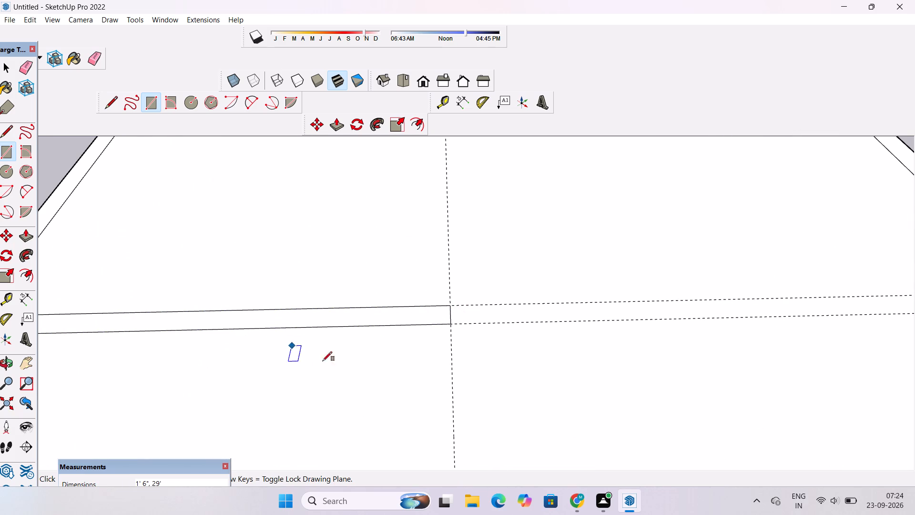
Draw a 2' line across the top slab's front border strip along the 29' cross guide.
{"action": "key", "text": "space"}
{"action": "scroll", "coordinate": [379, 291], "scroll_direction": "down", "scroll_amount": 3}
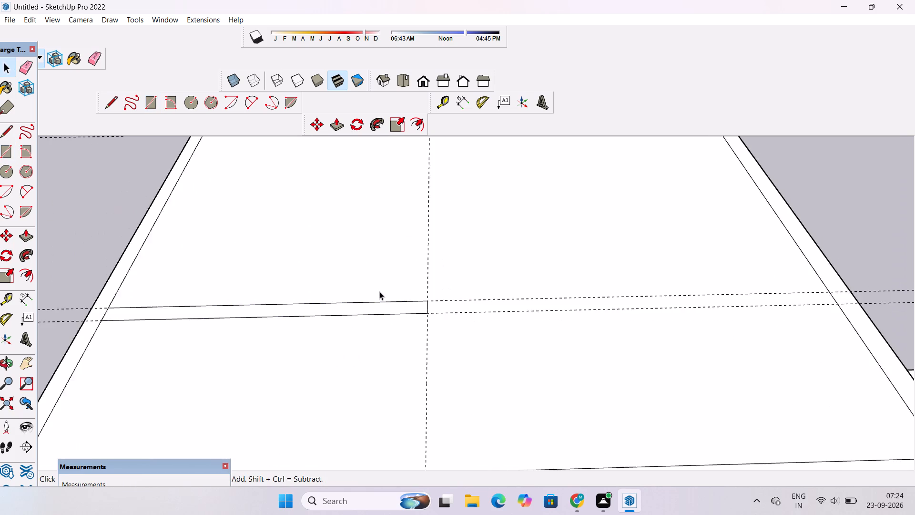
{"action": "scroll", "coordinate": [379, 291], "scroll_direction": "down", "scroll_amount": 13}
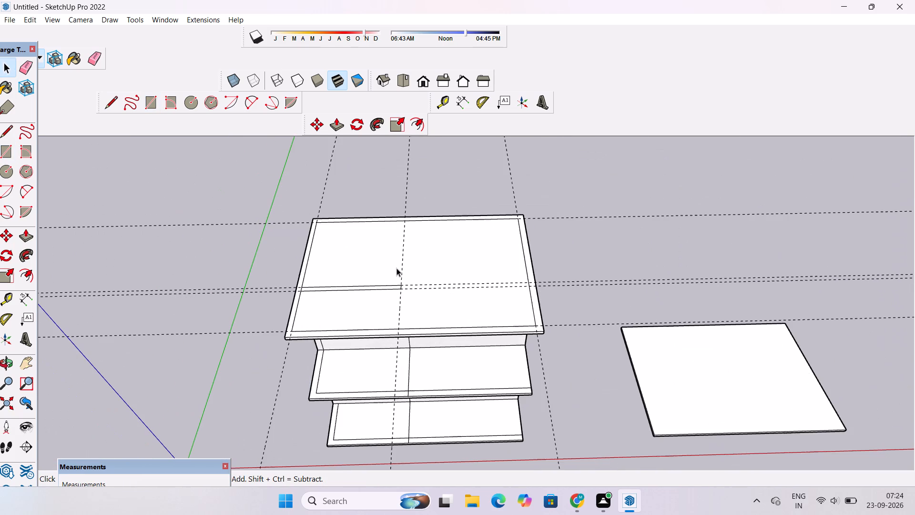
{"action": "key", "text": "l"}
{"action": "scroll", "coordinate": [405, 341], "scroll_direction": "up", "scroll_amount": 3}
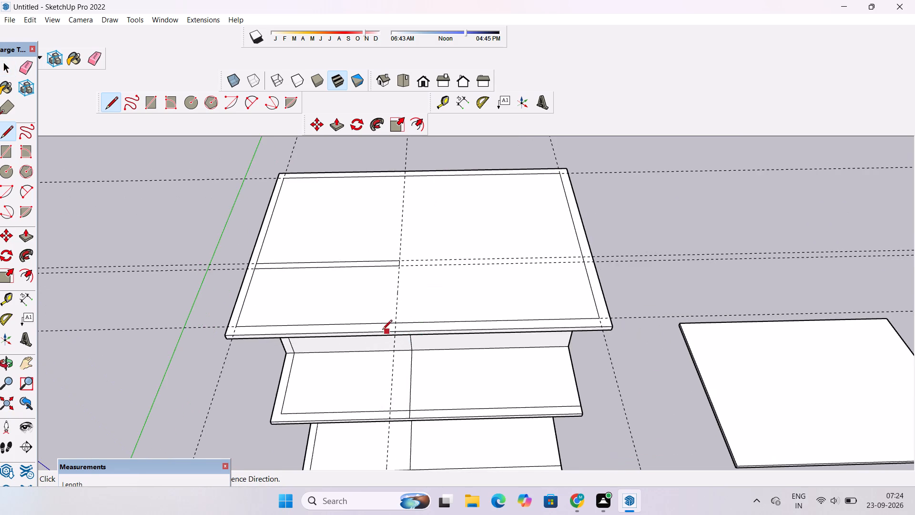
{"action": "scroll", "coordinate": [381, 328], "scroll_direction": "up", "scroll_amount": 8}
{"action": "scroll", "coordinate": [422, 343], "scroll_direction": "up", "scroll_amount": 6}
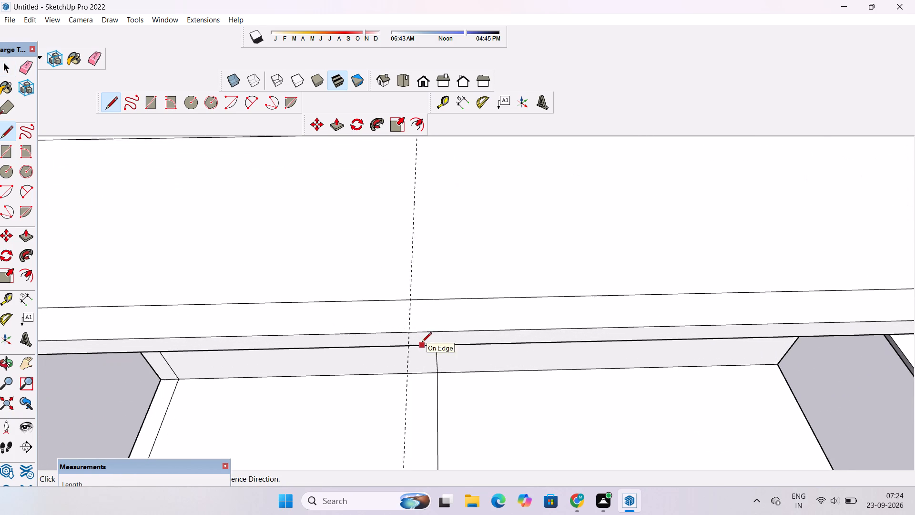
{"action": "left_click", "coordinate": [407, 333]}
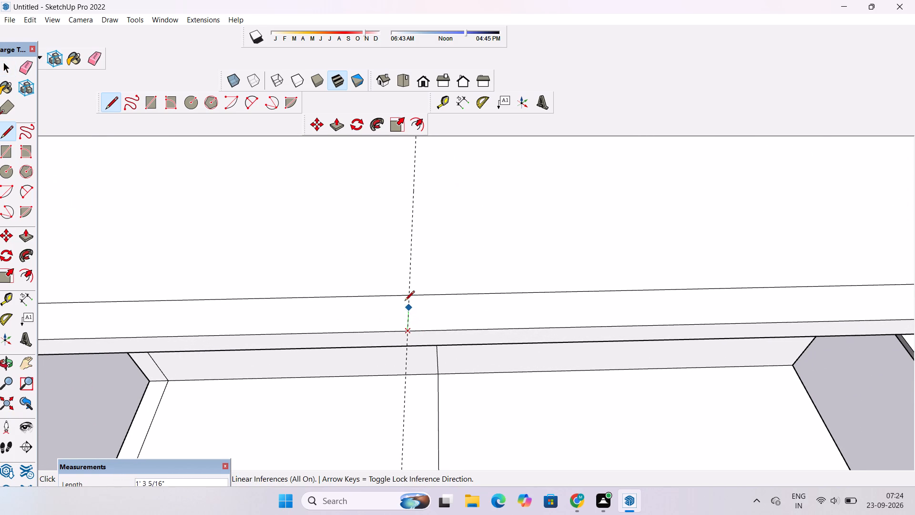
{"action": "left_click", "coordinate": [407, 296]}
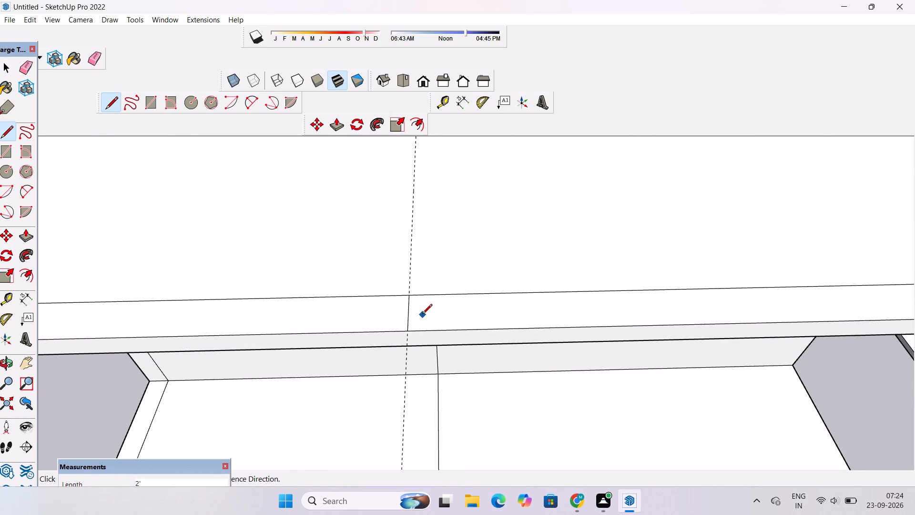
{"action": "key", "text": "space"}
Erase all the guides running over the top slab: the two middle lengthwise ones, the cross guide and the four border guides.
{"action": "key", "text": "e"}
{"action": "scroll", "coordinate": [415, 293], "scroll_direction": "down", "scroll_amount": 7}
{"action": "scroll", "coordinate": [415, 293], "scroll_direction": "up", "scroll_amount": 1}
{"action": "scroll", "coordinate": [415, 293], "scroll_direction": "down", "scroll_amount": 12}
{"action": "left_click_drag", "start_coordinate": [455, 237], "coordinate": [459, 259]}
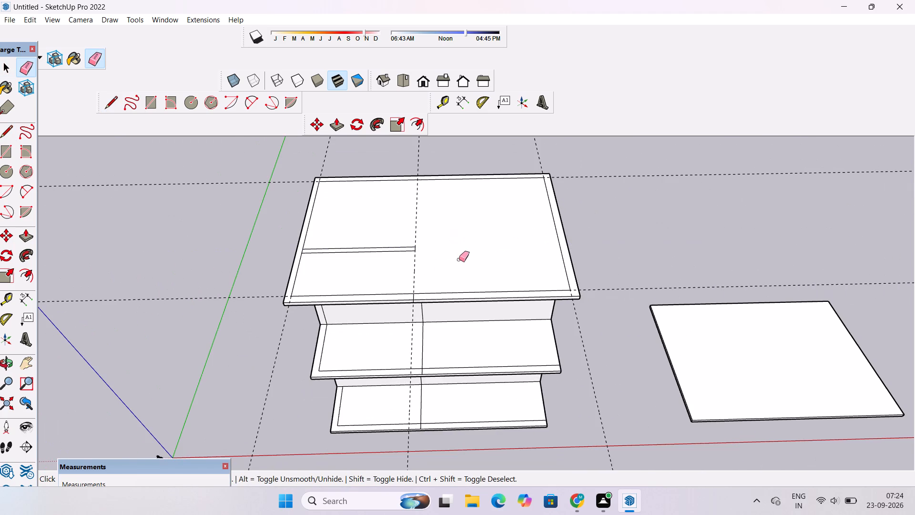
{"action": "left_click_drag", "start_coordinate": [406, 210], "coordinate": [415, 217]}
{"action": "left_click_drag", "start_coordinate": [415, 217], "coordinate": [418, 222]}
{"action": "left_click_drag", "start_coordinate": [248, 175], "coordinate": [248, 188]}
{"action": "left_click_drag", "start_coordinate": [241, 218], "coordinate": [241, 272]}
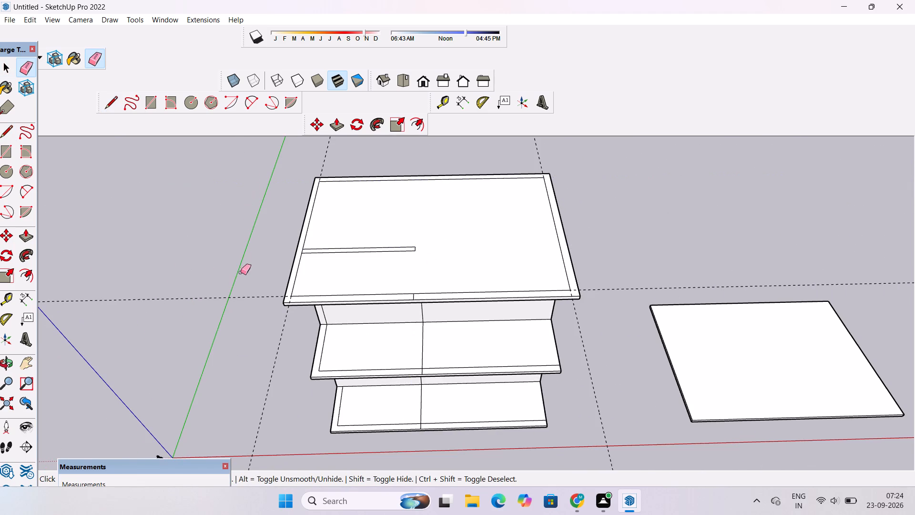
{"action": "left_click_drag", "start_coordinate": [241, 272], "coordinate": [235, 296]}
{"action": "scroll", "coordinate": [230, 286], "scroll_direction": "down", "scroll_amount": 7}
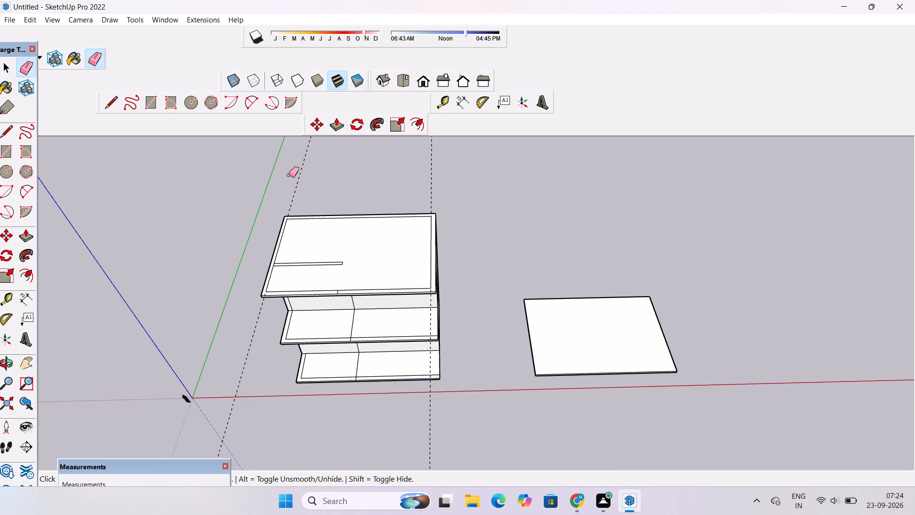
{"action": "left_click_drag", "start_coordinate": [289, 175], "coordinate": [303, 188]}
{"action": "left_click_drag", "start_coordinate": [405, 157], "coordinate": [423, 176]}
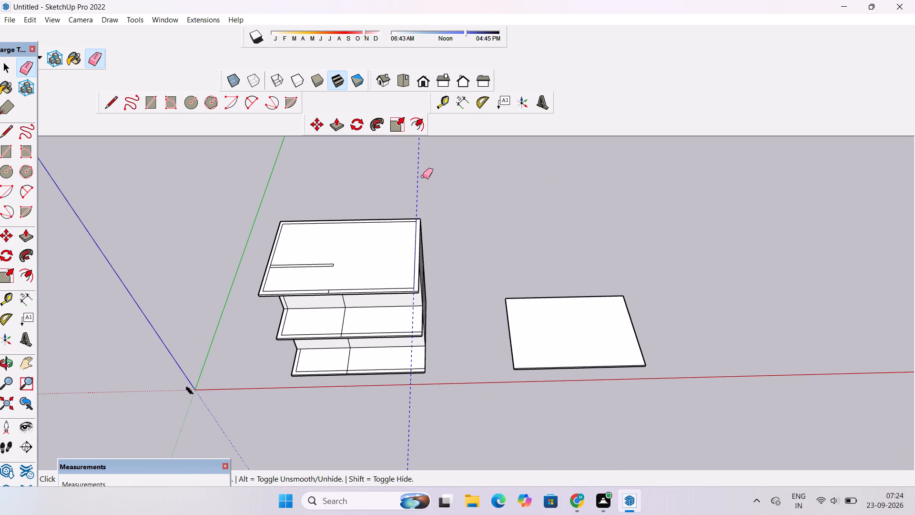
{"action": "left_click_drag", "start_coordinate": [423, 176], "coordinate": [424, 180]}
Extend both long sides of the interior wall strip 1.5' across the border to the top slab's outer edge nearest the green axis.
{"action": "scroll", "coordinate": [328, 213], "scroll_direction": "up", "scroll_amount": 5}
{"action": "scroll", "coordinate": [17, 350], "scroll_direction": "up", "scroll_amount": 2}
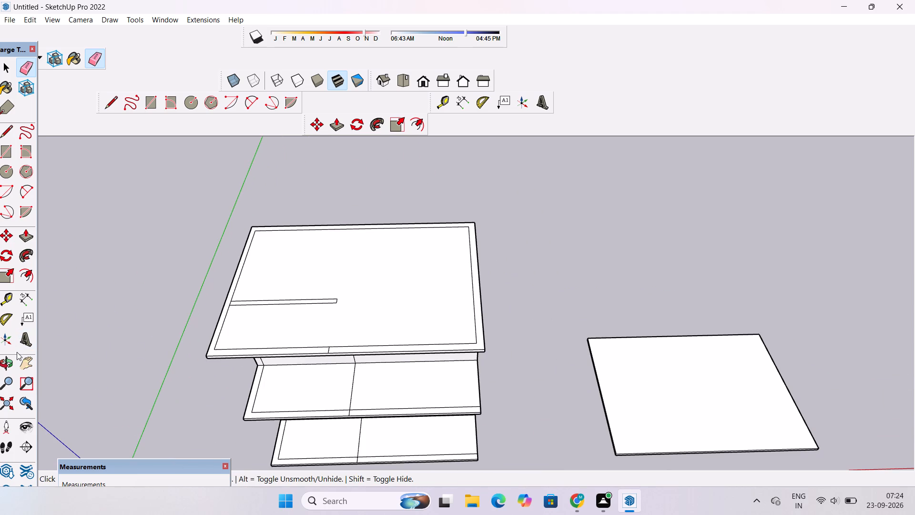
{"action": "scroll", "coordinate": [17, 352], "scroll_direction": "up", "scroll_amount": 1}
{"action": "scroll", "coordinate": [19, 350], "scroll_direction": "down", "scroll_amount": 3}
{"action": "scroll", "coordinate": [82, 401], "scroll_direction": "up", "scroll_amount": 2}
{"action": "scroll", "coordinate": [238, 292], "scroll_direction": "up", "scroll_amount": 7}
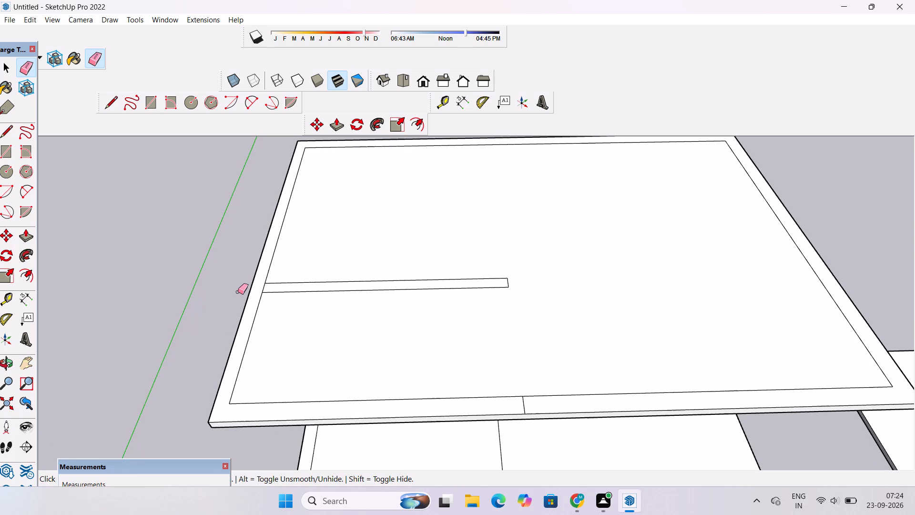
{"action": "key", "text": "l"}
{"action": "scroll", "coordinate": [265, 286], "scroll_direction": "up", "scroll_amount": 4}
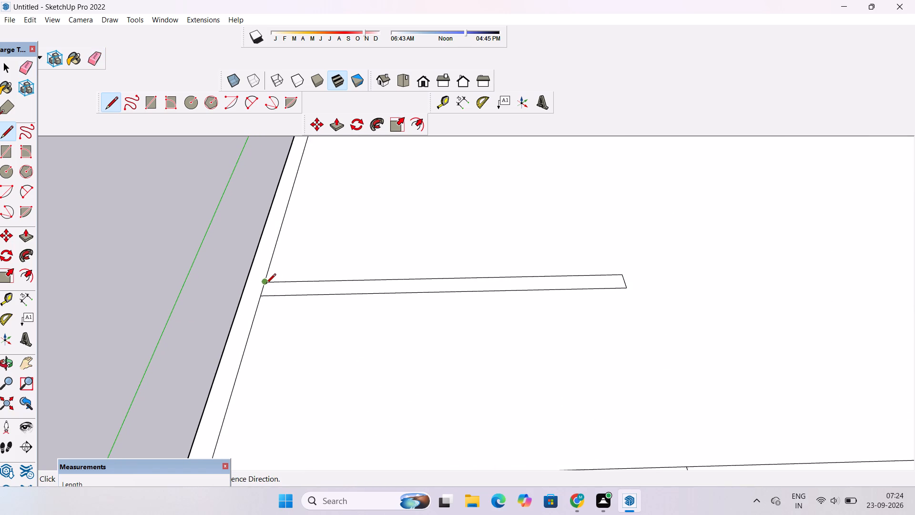
{"action": "left_click", "coordinate": [264, 283]}
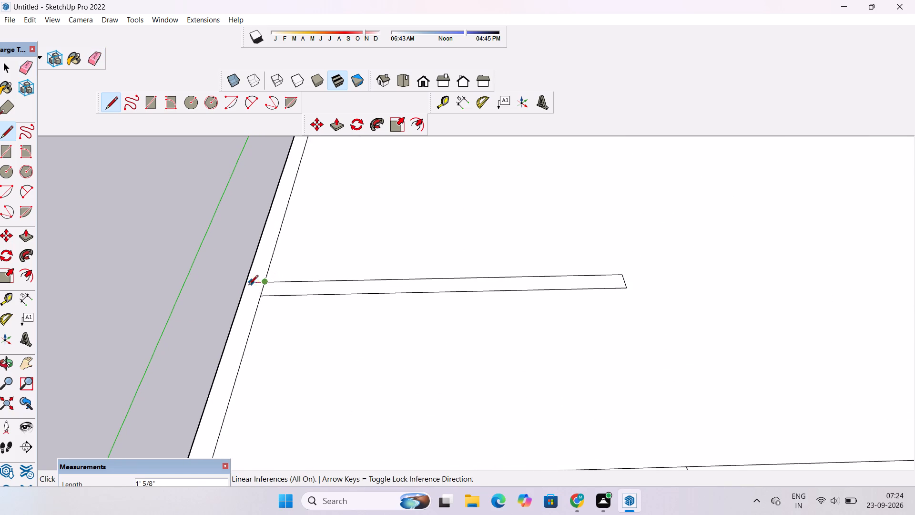
{"action": "left_click", "coordinate": [241, 287]}
{"action": "left_click", "coordinate": [258, 298]}
{"action": "left_click", "coordinate": [239, 296]}
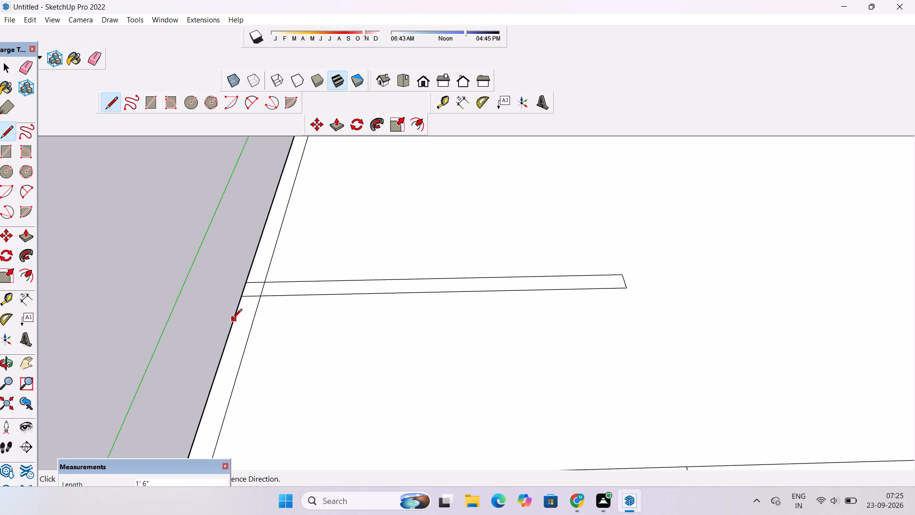
{"action": "key", "text": "space"}
Examine the top slab's wall layout and the storeys below from several angles and distances.
{"action": "scroll", "coordinate": [266, 283], "scroll_direction": "down", "scroll_amount": 1}
{"action": "key", "text": "o"}
{"action": "left_click_drag", "start_coordinate": [255, 290], "coordinate": [286, 251]}
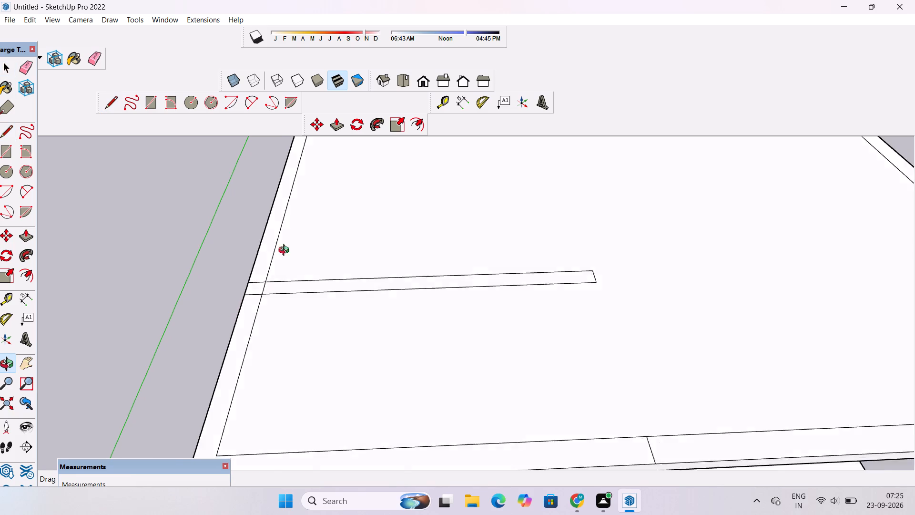
{"action": "left_click_drag", "start_coordinate": [286, 251], "coordinate": [382, 204]}
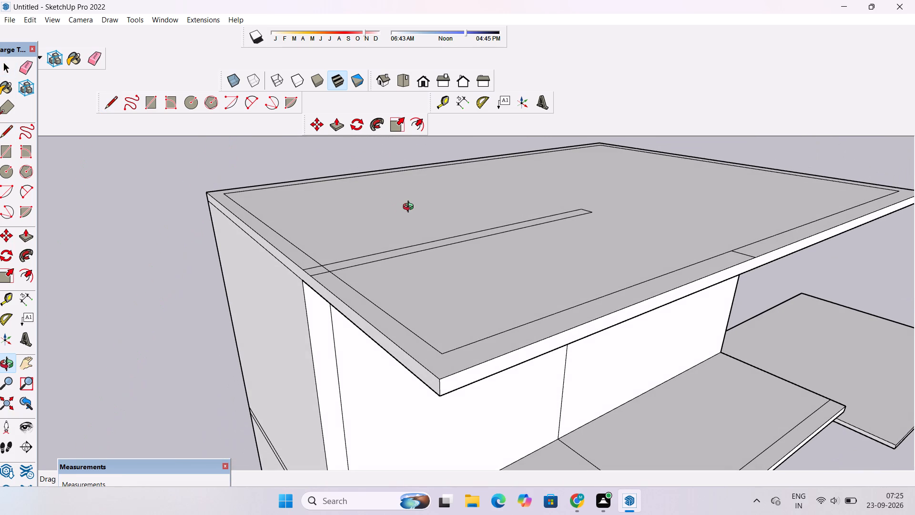
{"action": "scroll", "coordinate": [404, 208], "scroll_direction": "down", "scroll_amount": 6}
{"action": "left_click_drag", "start_coordinate": [449, 350], "coordinate": [193, 331]}
{"action": "scroll", "coordinate": [306, 220], "scroll_direction": "down", "scroll_amount": 5}
{"action": "left_click_drag", "start_coordinate": [313, 224], "coordinate": [429, 400]}
{"action": "scroll", "coordinate": [401, 360], "scroll_direction": "down", "scroll_amount": 4}
{"action": "left_click_drag", "start_coordinate": [410, 312], "coordinate": [424, 221]}
{"action": "scroll", "coordinate": [426, 276], "scroll_direction": "up", "scroll_amount": 5}
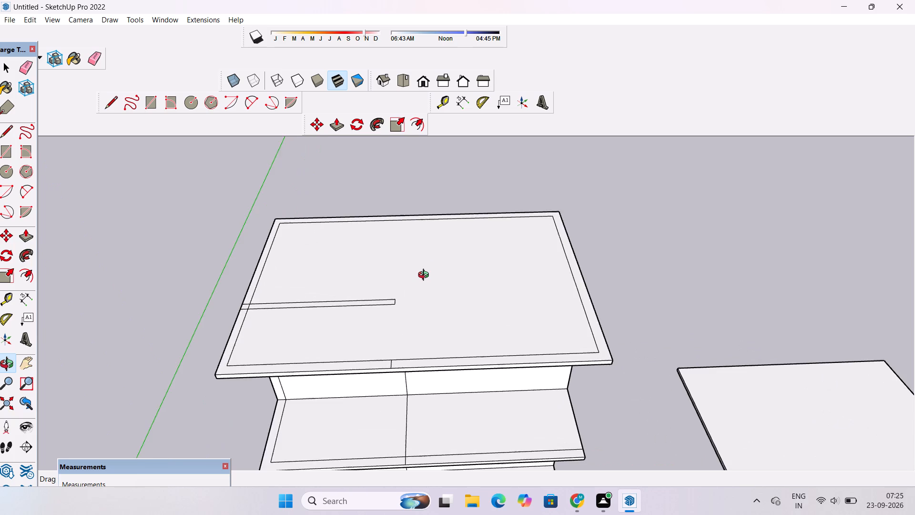
{"action": "scroll", "coordinate": [426, 276], "scroll_direction": "down", "scroll_amount": 2}
{"action": "scroll", "coordinate": [425, 276], "scroll_direction": "up", "scroll_amount": 1}
{"action": "scroll", "coordinate": [425, 276], "scroll_direction": "down", "scroll_amount": 3}
{"action": "scroll", "coordinate": [425, 276], "scroll_direction": "up", "scroll_amount": 3}
{"action": "scroll", "coordinate": [425, 276], "scroll_direction": "down", "scroll_amount": 4}
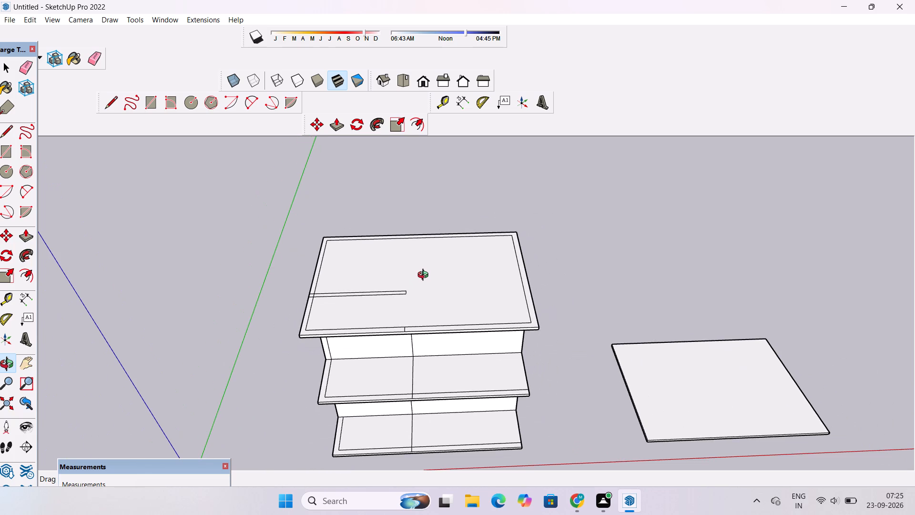
{"action": "scroll", "coordinate": [446, 300], "scroll_direction": "down", "scroll_amount": 3}
{"action": "left_click_drag", "start_coordinate": [453, 325], "coordinate": [453, 294], "text": "shift"}
{"action": "left_click_drag", "start_coordinate": [451, 346], "coordinate": [451, 330]}
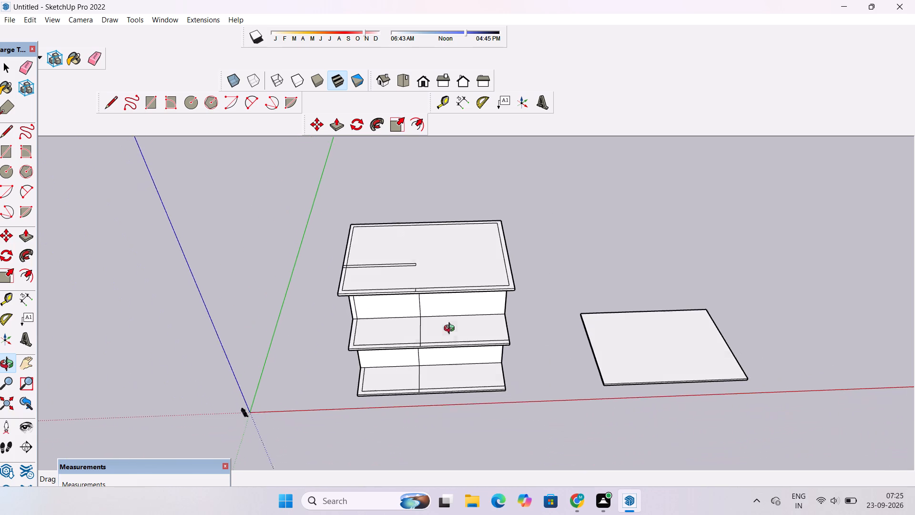
{"action": "left_click_drag", "start_coordinate": [451, 330], "coordinate": [451, 320]}
{"action": "left_click_drag", "start_coordinate": [453, 363], "coordinate": [453, 336], "text": "shift"}
Push/Pull the L-shaped border strip on the bottom slab up 30' to the underside of the slab above.
{"action": "scroll", "coordinate": [349, 378], "scroll_direction": "up", "scroll_amount": 7}
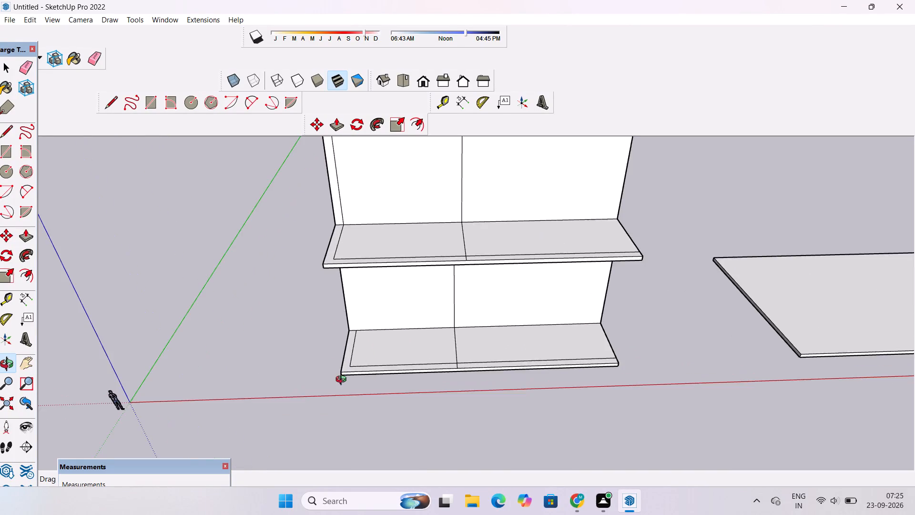
{"action": "scroll", "coordinate": [344, 379], "scroll_direction": "up", "scroll_amount": 3}
{"action": "key", "text": "p"}
{"action": "scroll", "coordinate": [346, 372], "scroll_direction": "up", "scroll_amount": 3}
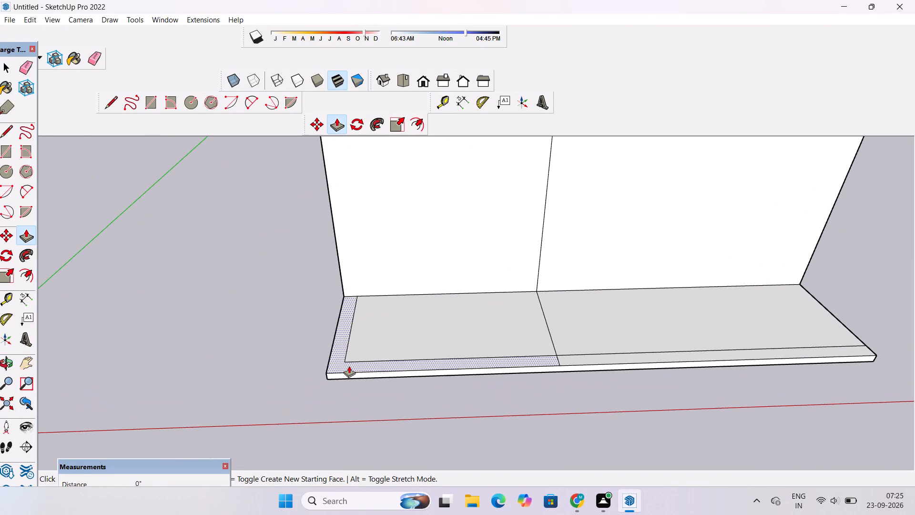
{"action": "left_click", "coordinate": [348, 366]}
{"action": "scroll", "coordinate": [346, 356], "scroll_direction": "down", "scroll_amount": 2}
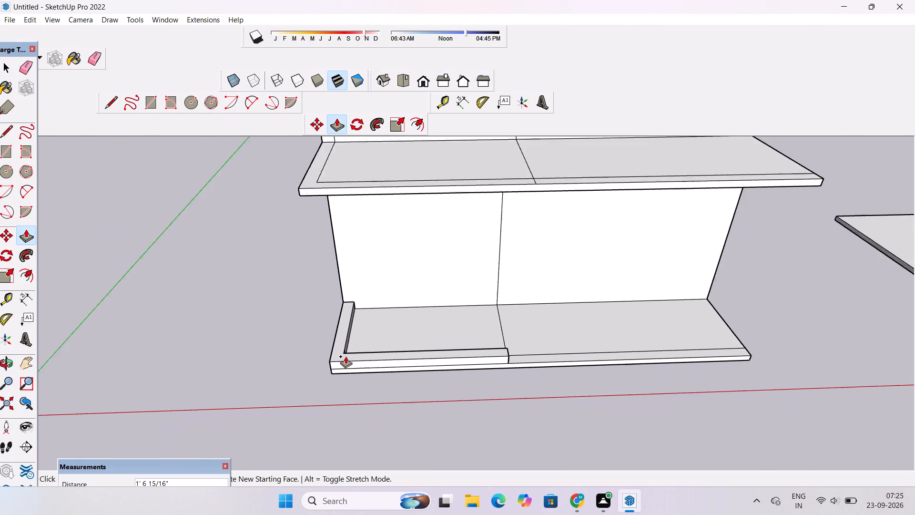
{"action": "scroll", "coordinate": [346, 356], "scroll_direction": "down", "scroll_amount": 3}
{"action": "scroll", "coordinate": [274, 200], "scroll_direction": "up", "scroll_amount": 8}
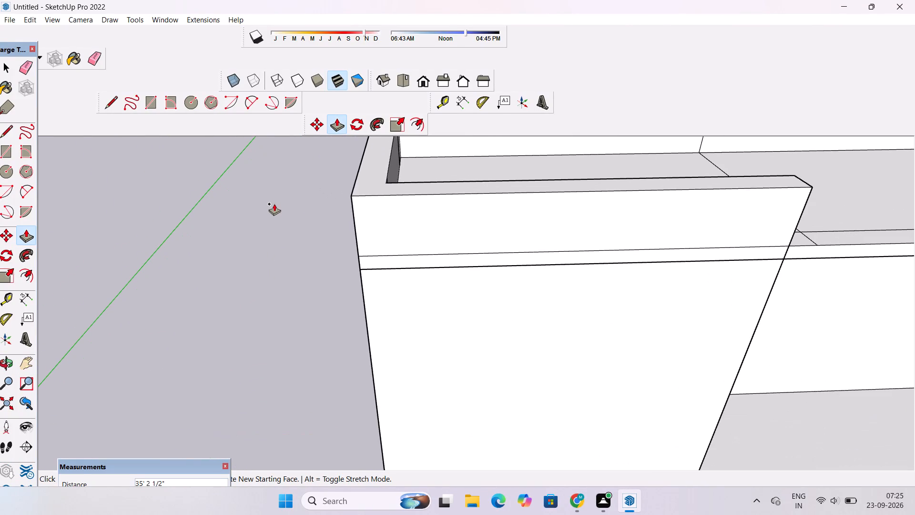
{"action": "left_click", "coordinate": [371, 269]}
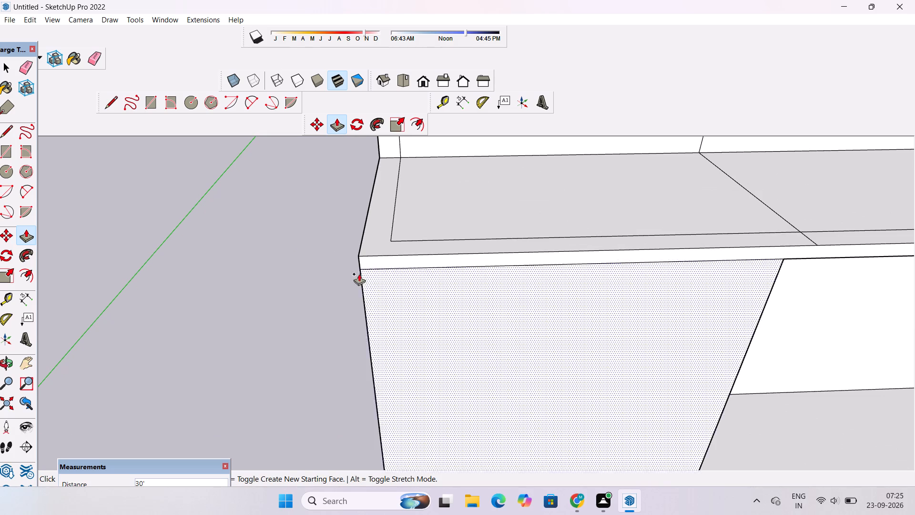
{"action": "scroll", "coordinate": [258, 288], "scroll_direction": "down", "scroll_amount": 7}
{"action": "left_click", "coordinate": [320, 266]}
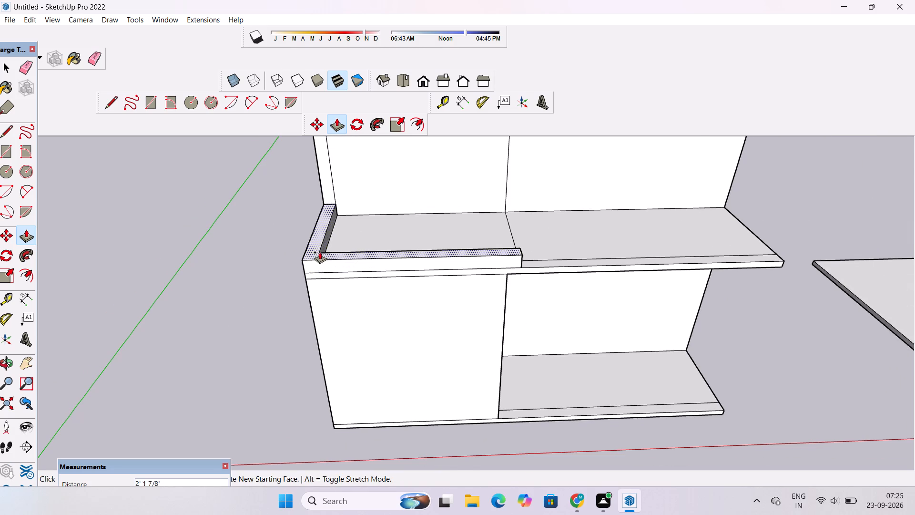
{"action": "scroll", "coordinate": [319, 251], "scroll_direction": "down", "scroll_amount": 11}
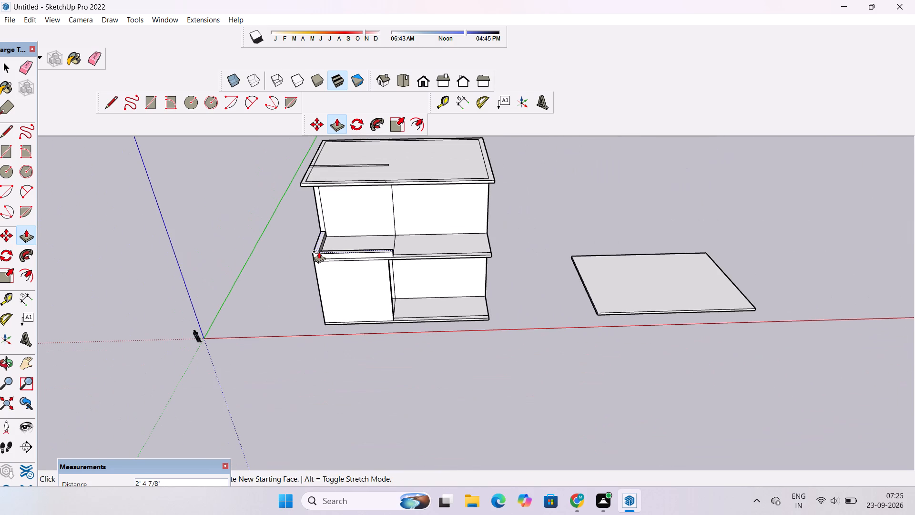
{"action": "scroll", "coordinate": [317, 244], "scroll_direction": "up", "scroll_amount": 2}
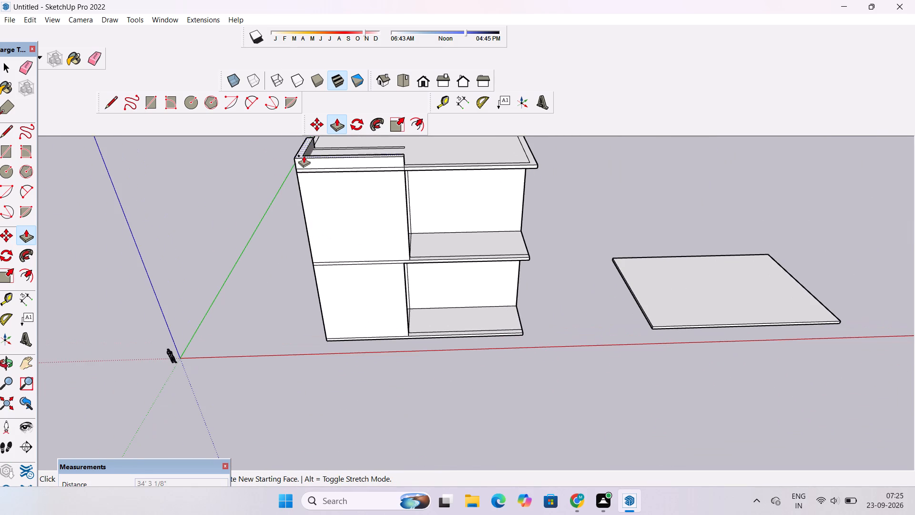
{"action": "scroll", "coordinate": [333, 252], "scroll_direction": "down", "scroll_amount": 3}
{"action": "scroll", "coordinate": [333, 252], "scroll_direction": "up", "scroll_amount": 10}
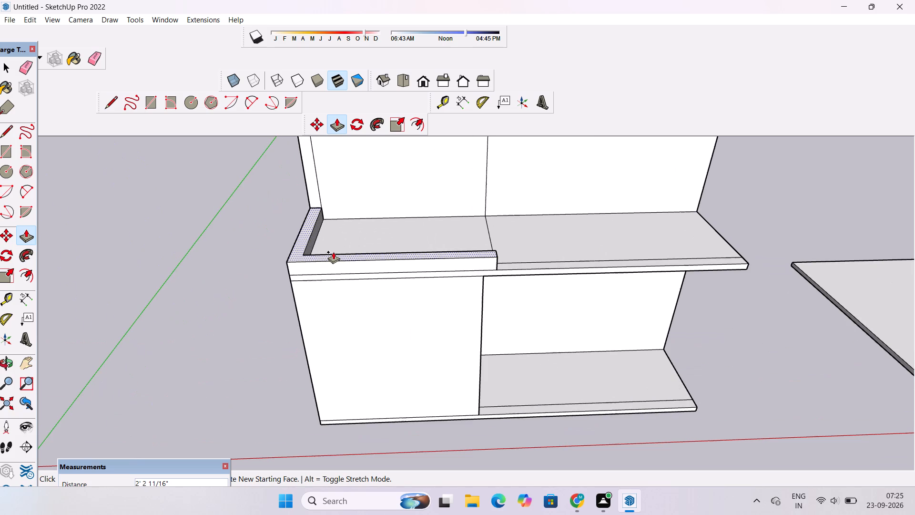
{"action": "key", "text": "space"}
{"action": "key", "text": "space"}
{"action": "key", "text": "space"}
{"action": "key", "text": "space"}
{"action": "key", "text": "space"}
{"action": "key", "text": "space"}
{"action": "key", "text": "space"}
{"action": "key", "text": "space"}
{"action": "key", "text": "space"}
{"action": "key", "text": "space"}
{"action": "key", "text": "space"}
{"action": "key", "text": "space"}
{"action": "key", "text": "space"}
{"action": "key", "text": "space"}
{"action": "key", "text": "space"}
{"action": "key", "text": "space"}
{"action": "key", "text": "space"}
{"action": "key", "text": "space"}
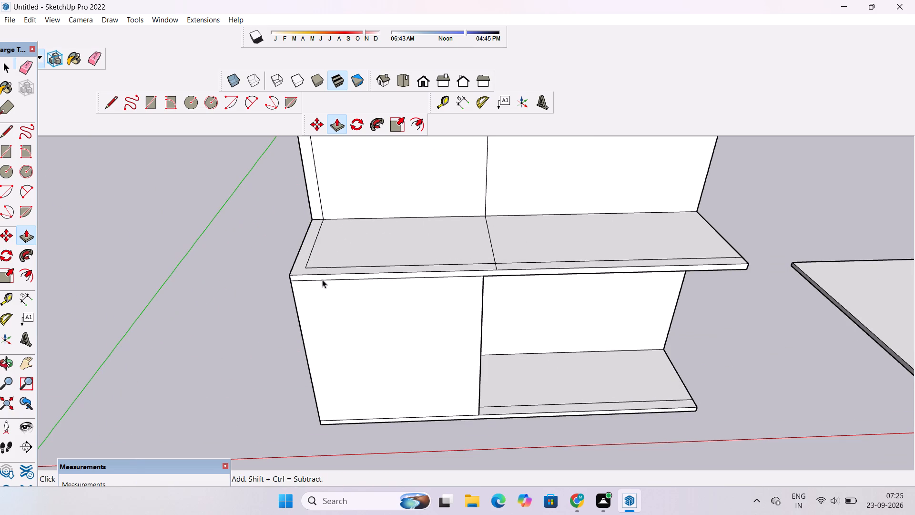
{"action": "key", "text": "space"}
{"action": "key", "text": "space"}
Examine the lowest storey's raised front wall and the slabs above it from several angles.
{"action": "scroll", "coordinate": [315, 292], "scroll_direction": "down", "scroll_amount": 3}
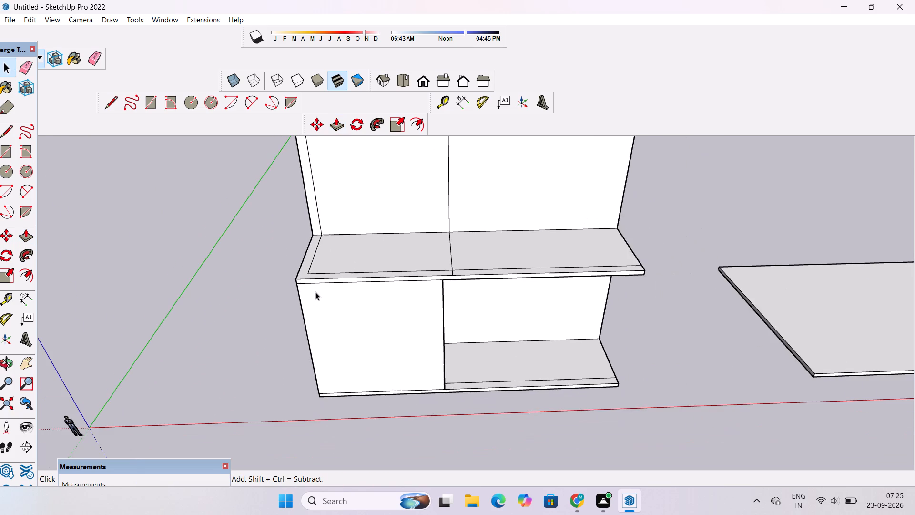
{"action": "key", "text": "o"}
{"action": "scroll", "coordinate": [317, 289], "scroll_direction": "down", "scroll_amount": 2}
{"action": "scroll", "coordinate": [428, 220], "scroll_direction": "down", "scroll_amount": 4}
{"action": "left_click_drag", "start_coordinate": [401, 280], "coordinate": [359, 298], "text": "shift"}
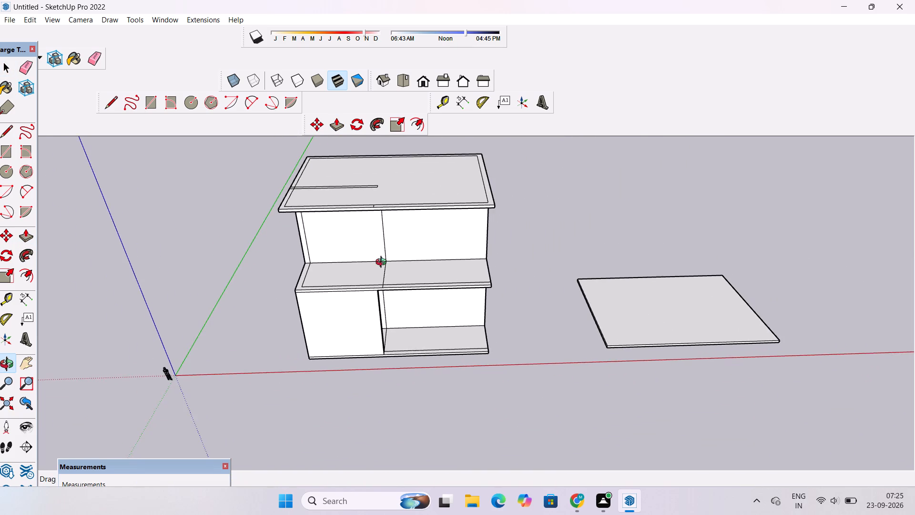
{"action": "left_click_drag", "start_coordinate": [383, 263], "coordinate": [396, 311]}
{"action": "left_click_drag", "start_coordinate": [396, 311], "coordinate": [396, 282], "text": "shift"}
{"action": "scroll", "coordinate": [395, 278], "scroll_direction": "up", "scroll_amount": 4}
{"action": "left_click_drag", "start_coordinate": [388, 276], "coordinate": [383, 246]}
{"action": "left_click_drag", "start_coordinate": [384, 248], "coordinate": [390, 261], "text": "shift"}
{"action": "left_click_drag", "start_coordinate": [390, 262], "coordinate": [396, 286]}
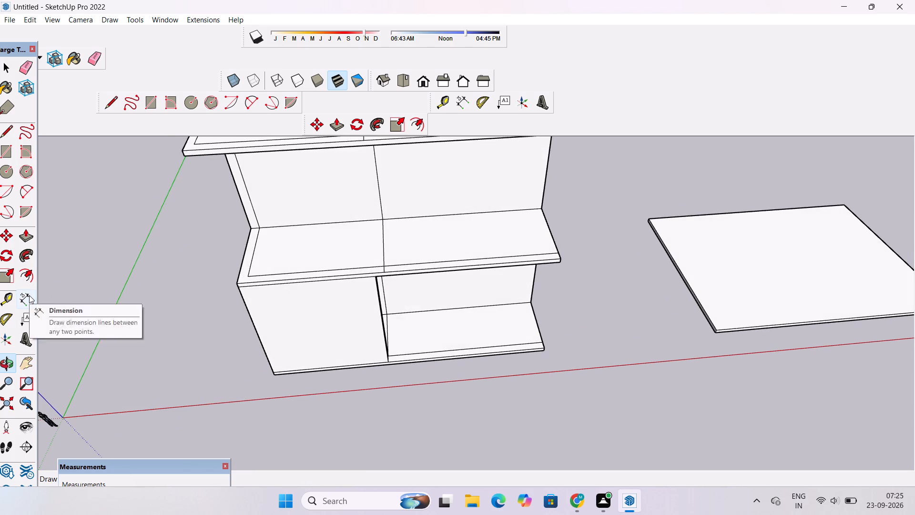
Measure along the middle slab's front edge from its corner nearest the green axis to the dividing line.
{"action": "left_click", "coordinate": [29, 295]}
{"action": "scroll", "coordinate": [250, 271], "scroll_direction": "up", "scroll_amount": 5}
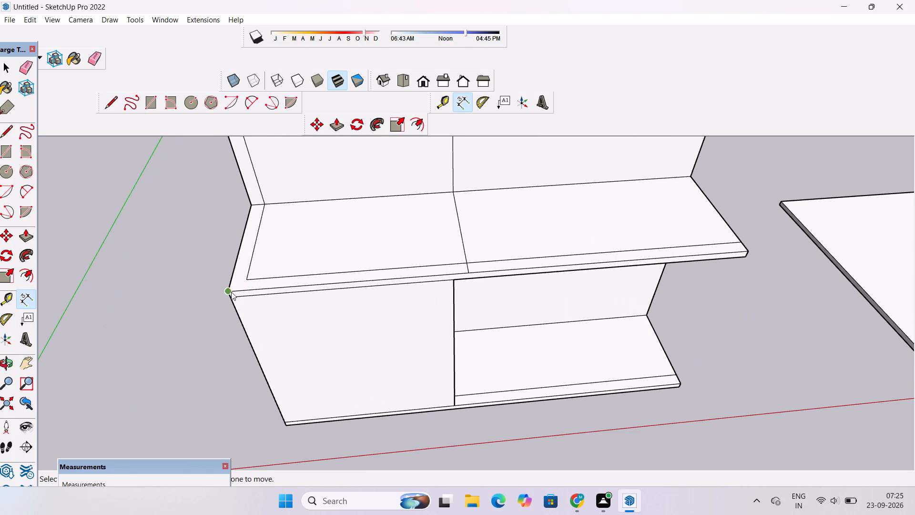
{"action": "left_click", "coordinate": [231, 292]}
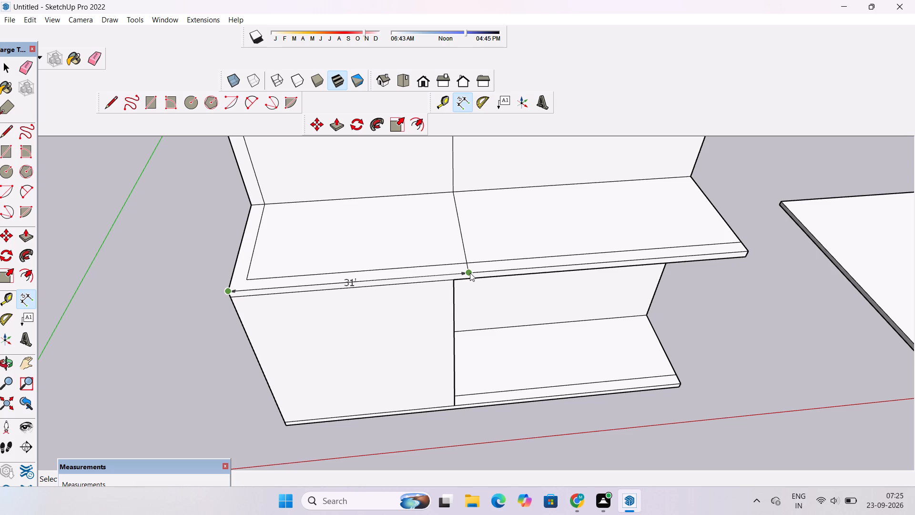
{"action": "key", "text": "space"}
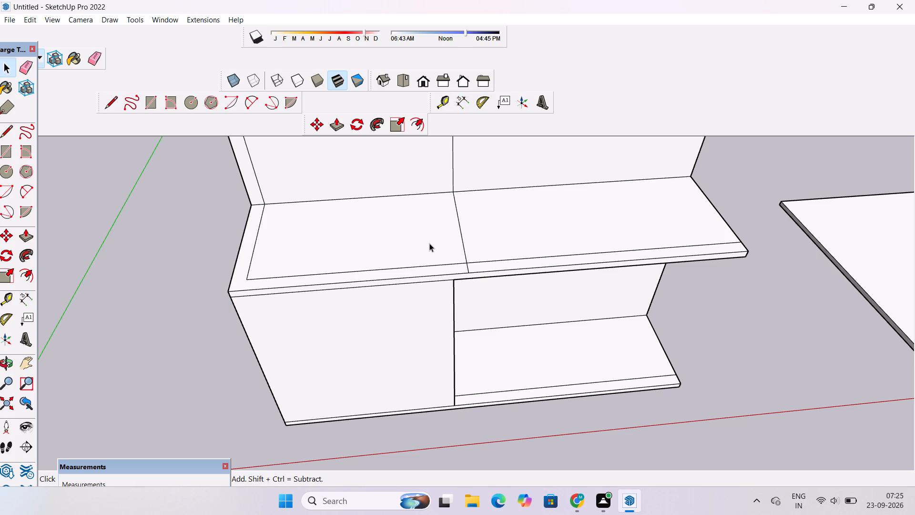
Erase the dividing line across the middle slab, including its segment in the front border, and the vertical line on the wall behind.
{"action": "key", "text": "e"}
{"action": "left_click", "coordinate": [457, 222]}
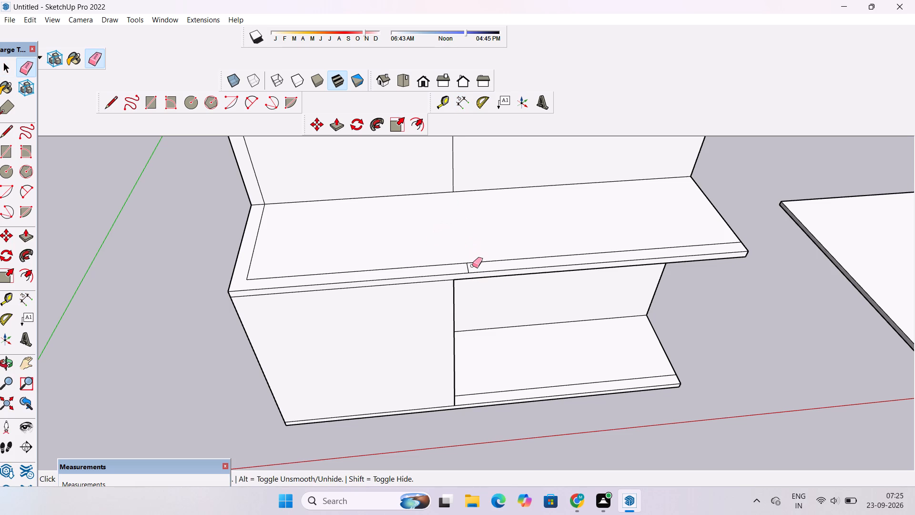
{"action": "scroll", "coordinate": [472, 266], "scroll_direction": "up", "scroll_amount": 5}
{"action": "left_click_drag", "start_coordinate": [468, 269], "coordinate": [457, 274]}
{"action": "scroll", "coordinate": [454, 272], "scroll_direction": "down", "scroll_amount": 10}
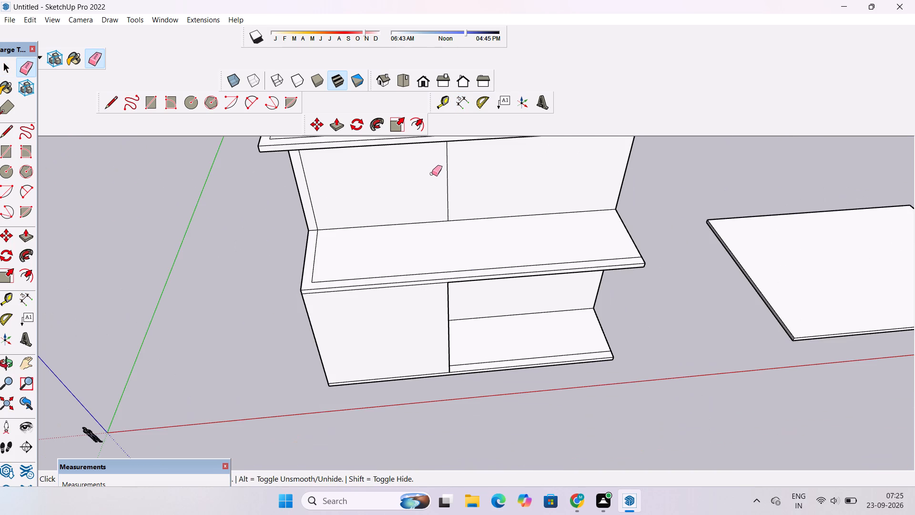
{"action": "left_click_drag", "start_coordinate": [454, 175], "coordinate": [443, 184]}
Place a guide line on the middle slab 29' in from its outer side edge nearest the green axis.
{"action": "key", "text": "t"}
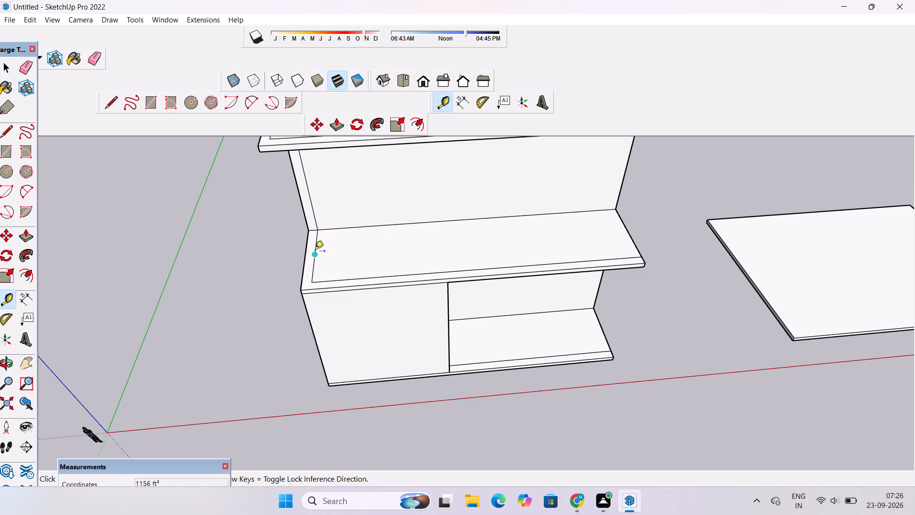
{"action": "scroll", "coordinate": [318, 260], "scroll_direction": "up", "scroll_amount": 7}
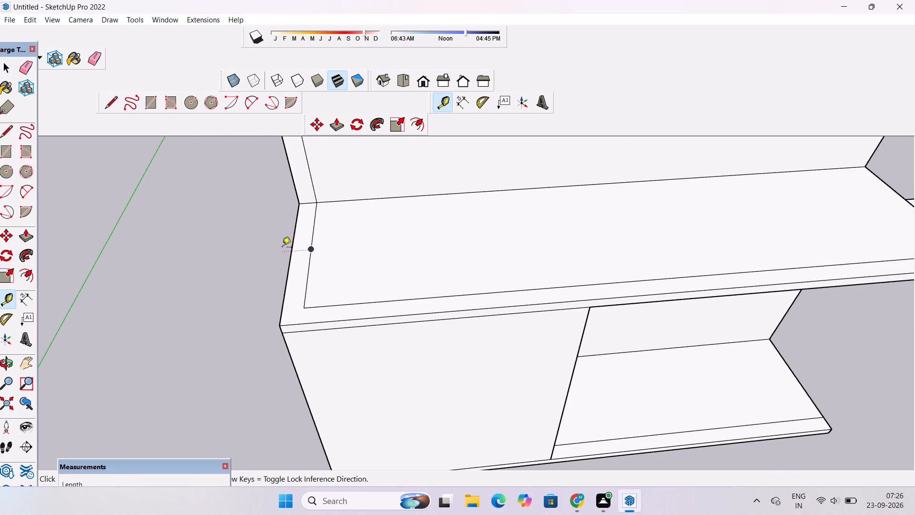
{"action": "left_click", "coordinate": [291, 257]}
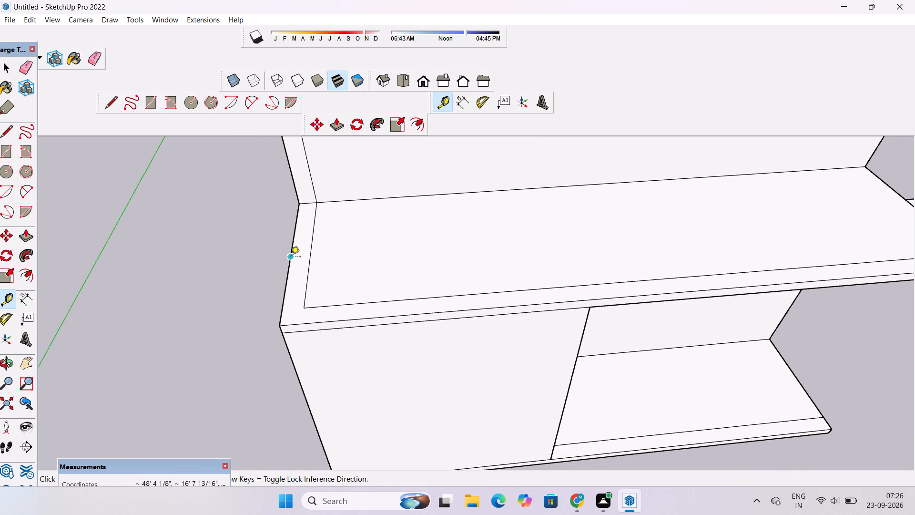
{"action": "key", "text": "2"}
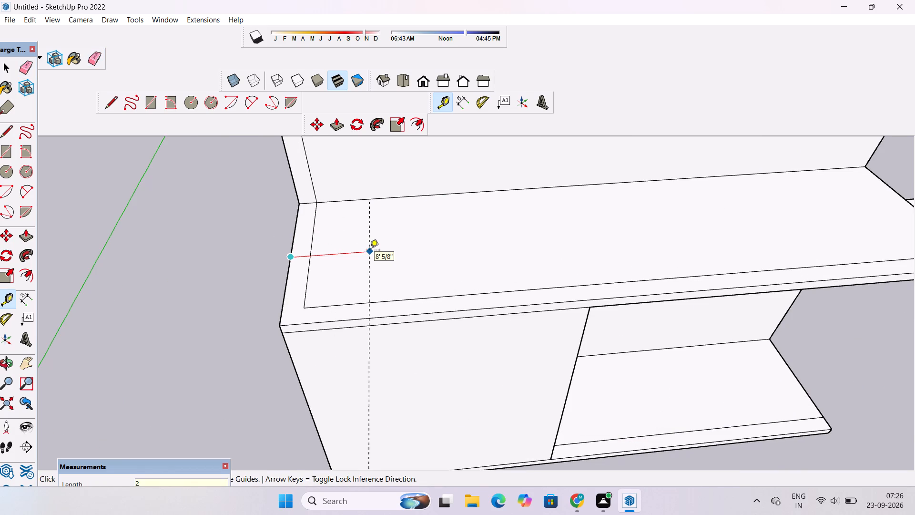
{"action": "type", "text": "9'"}
{"action": "key", "text": "Return"}
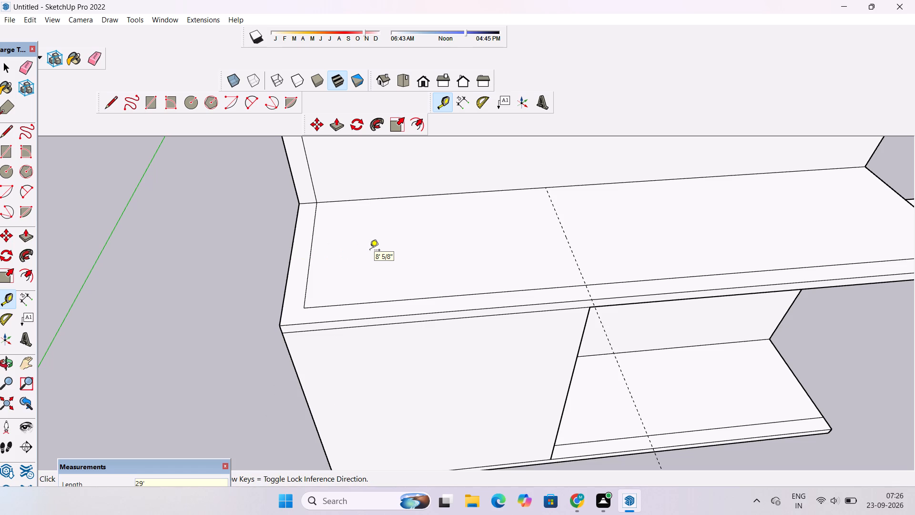
Draw a 19' line along the guide on the middle slab, from its front edge to the base of the interior wall.
{"action": "scroll", "coordinate": [361, 229], "scroll_direction": "down", "scroll_amount": 5}
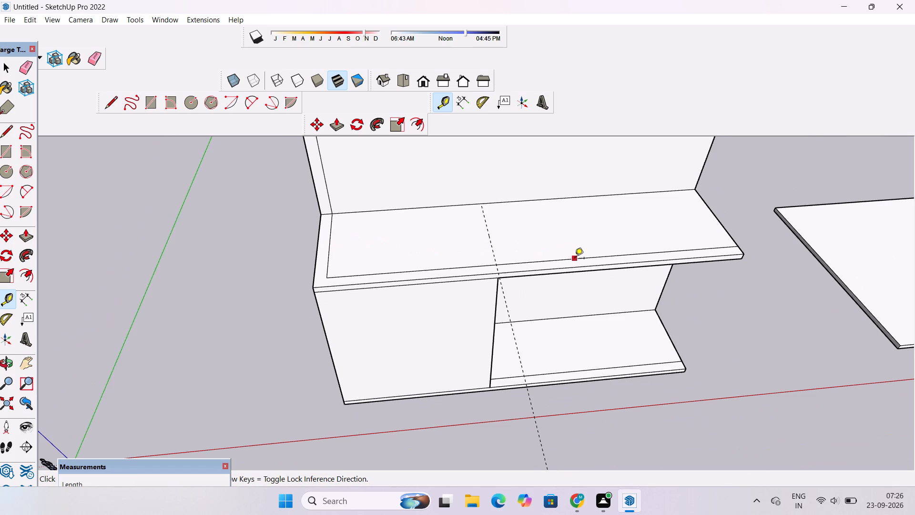
{"action": "key", "text": "l"}
{"action": "scroll", "coordinate": [575, 259], "scroll_direction": "up", "scroll_amount": 1}
{"action": "scroll", "coordinate": [474, 272], "scroll_direction": "up", "scroll_amount": 3}
{"action": "scroll", "coordinate": [563, 270], "scroll_direction": "up", "scroll_amount": 5}
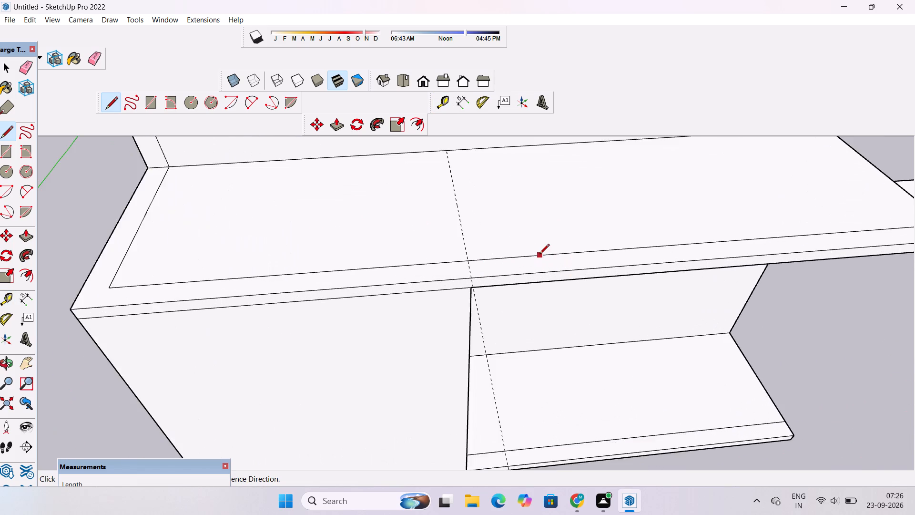
{"action": "scroll", "coordinate": [539, 255], "scroll_direction": "up", "scroll_amount": 3}
{"action": "scroll", "coordinate": [485, 284], "scroll_direction": "up", "scroll_amount": 2}
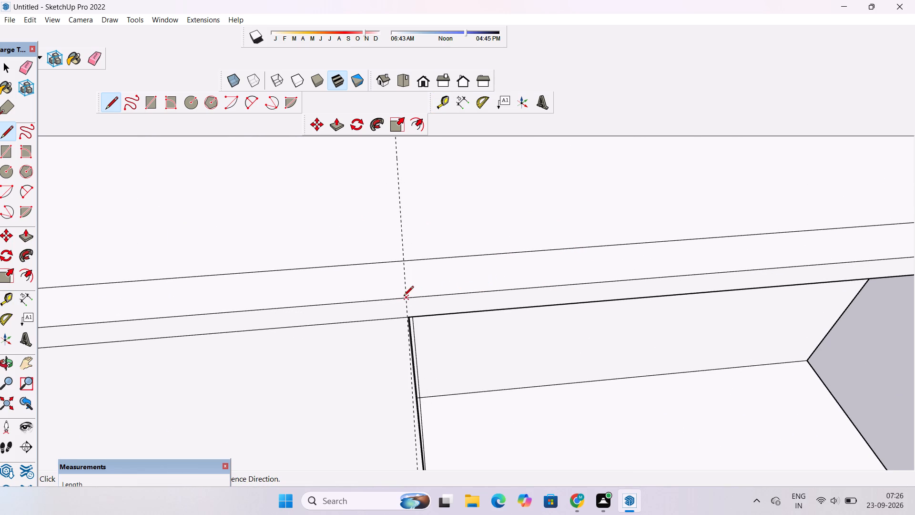
{"action": "left_click", "coordinate": [406, 298]}
{"action": "scroll", "coordinate": [396, 282], "scroll_direction": "down", "scroll_amount": 12}
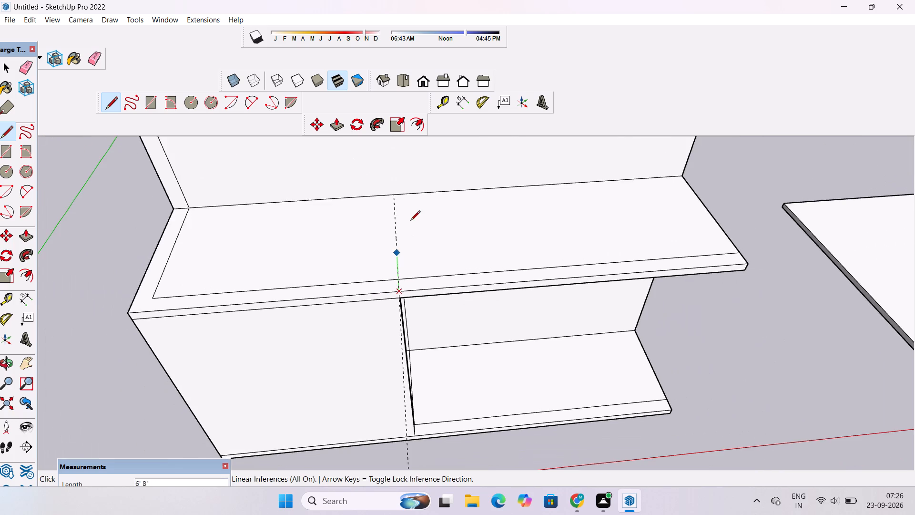
{"action": "scroll", "coordinate": [401, 206], "scroll_direction": "up", "scroll_amount": 7}
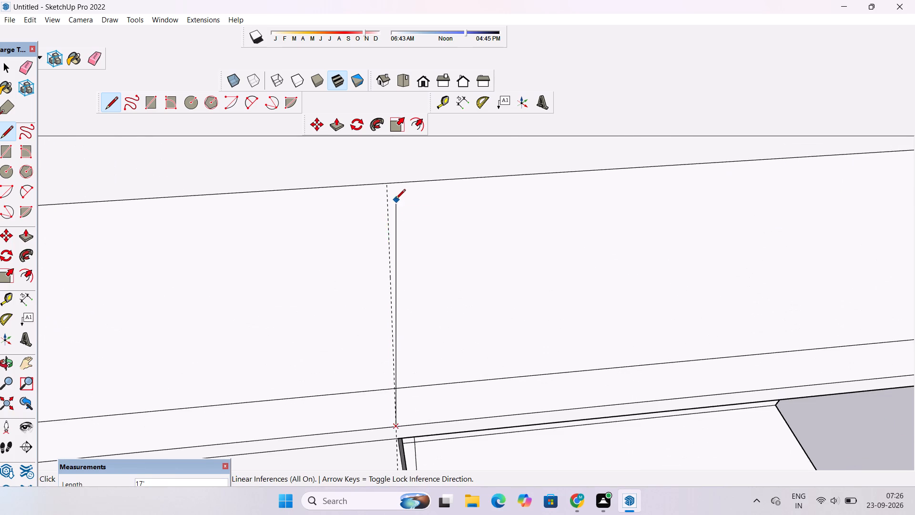
{"action": "left_click", "coordinate": [390, 181]}
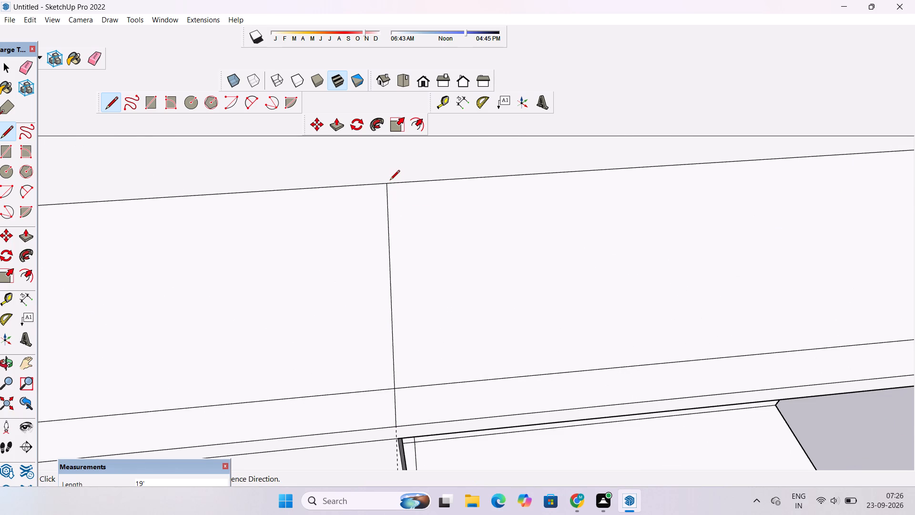
Erase the dashed guide line that crosses the front of the building.
{"action": "key", "text": "space"}
{"action": "scroll", "coordinate": [390, 181], "scroll_direction": "down", "scroll_amount": 10}
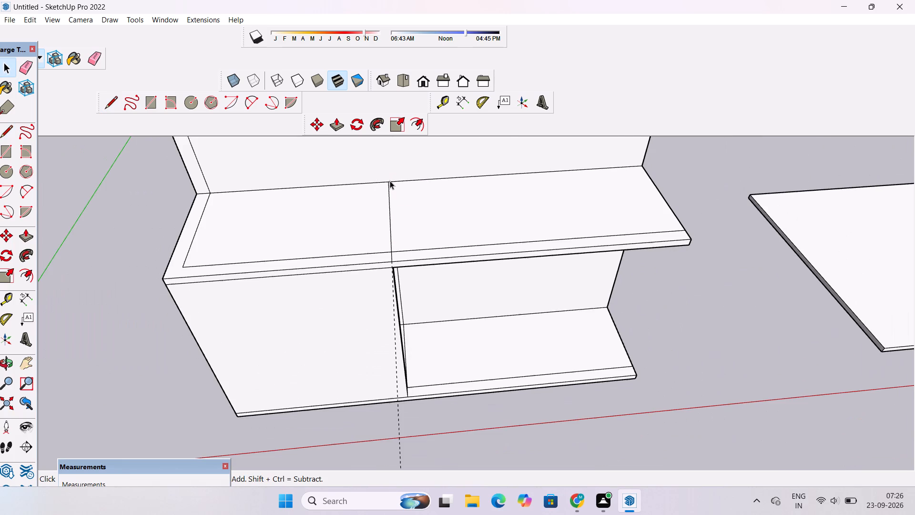
{"action": "scroll", "coordinate": [390, 181], "scroll_direction": "down", "scroll_amount": 3}
{"action": "key", "text": "e"}
{"action": "left_click_drag", "start_coordinate": [402, 368], "coordinate": [397, 386]}
{"action": "scroll", "coordinate": [392, 379], "scroll_direction": "down", "scroll_amount": 5}
{"action": "scroll", "coordinate": [391, 381], "scroll_direction": "up", "scroll_amount": 7}
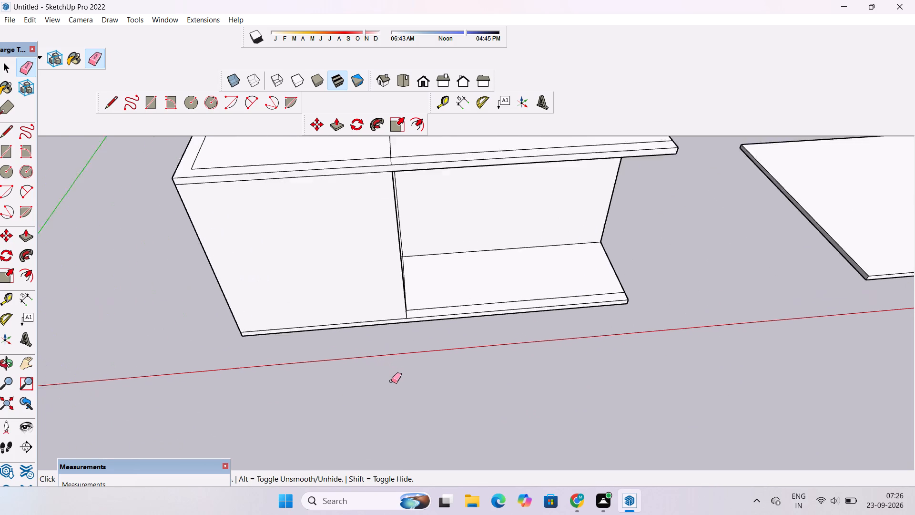
Push/Pull the L-shaped border strip on the middle slab up 30' to the underside of the top slab.
{"action": "scroll", "coordinate": [391, 381], "scroll_direction": "up", "scroll_amount": 2}
{"action": "key", "text": "o"}
{"action": "left_click_drag", "start_coordinate": [380, 395], "coordinate": [387, 359]}
{"action": "scroll", "coordinate": [387, 359], "scroll_direction": "down", "scroll_amount": 5}
{"action": "left_click_drag", "start_coordinate": [388, 357], "coordinate": [426, 428], "text": "shift"}
{"action": "left_click_drag", "start_coordinate": [400, 409], "coordinate": [274, 437]}
{"action": "scroll", "coordinate": [329, 317], "scroll_direction": "up", "scroll_amount": 3}
{"action": "left_click_drag", "start_coordinate": [329, 317], "coordinate": [405, 318]}
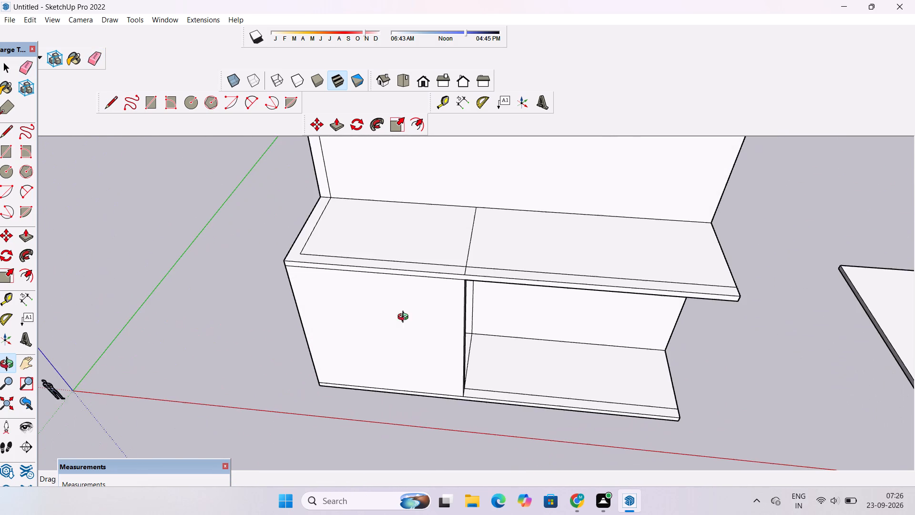
{"action": "left_click_drag", "start_coordinate": [405, 318], "coordinate": [407, 318]}
{"action": "left_click_drag", "start_coordinate": [407, 318], "coordinate": [428, 349], "text": "shift"}
{"action": "left_click_drag", "start_coordinate": [377, 376], "coordinate": [418, 396]}
{"action": "left_click_drag", "start_coordinate": [420, 387], "coordinate": [400, 423], "text": "shift"}
{"action": "left_click_drag", "start_coordinate": [400, 423], "coordinate": [404, 424]}
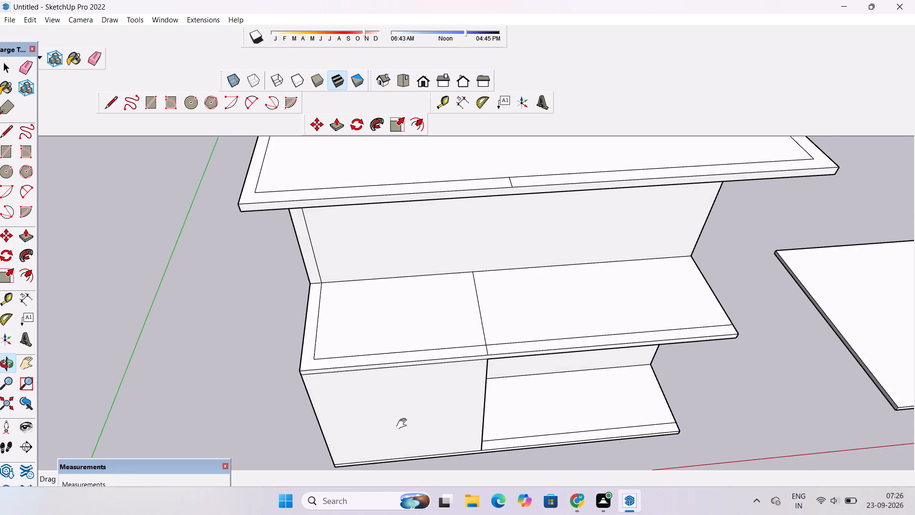
{"action": "left_click_drag", "start_coordinate": [404, 424], "coordinate": [410, 433]}
{"action": "key", "text": "p"}
{"action": "left_click", "coordinate": [356, 374]}
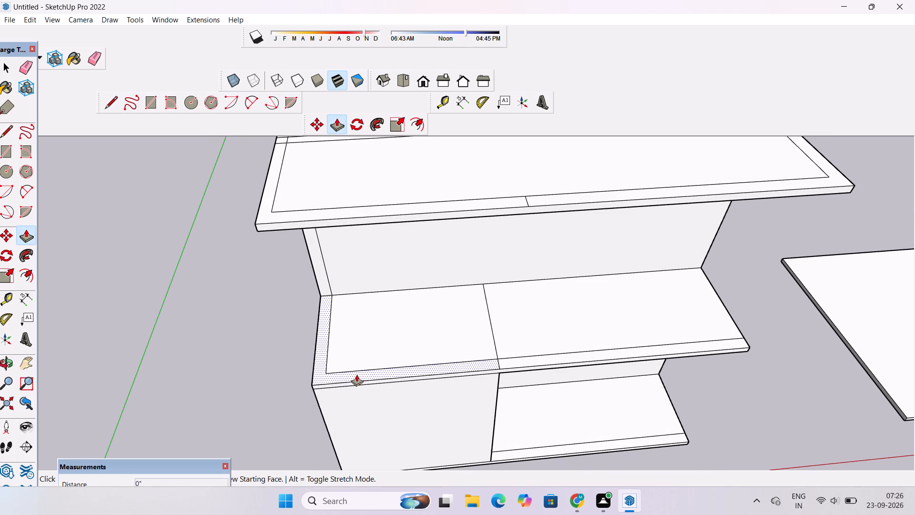
{"action": "scroll", "coordinate": [353, 365], "scroll_direction": "down", "scroll_amount": 3}
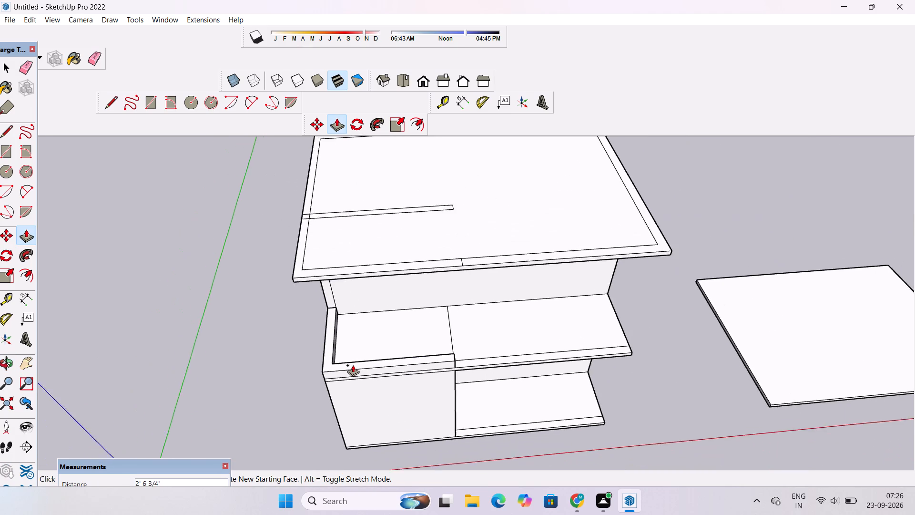
{"action": "scroll", "coordinate": [353, 365], "scroll_direction": "down", "scroll_amount": 5}
{"action": "scroll", "coordinate": [351, 324], "scroll_direction": "up", "scroll_amount": 6}
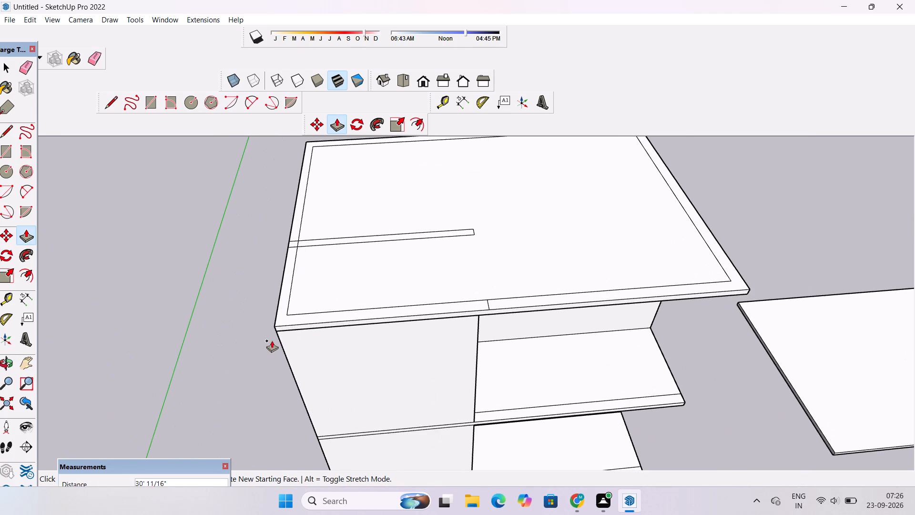
{"action": "scroll", "coordinate": [272, 340], "scroll_direction": "up", "scroll_amount": 8}
{"action": "left_click", "coordinate": [294, 305]}
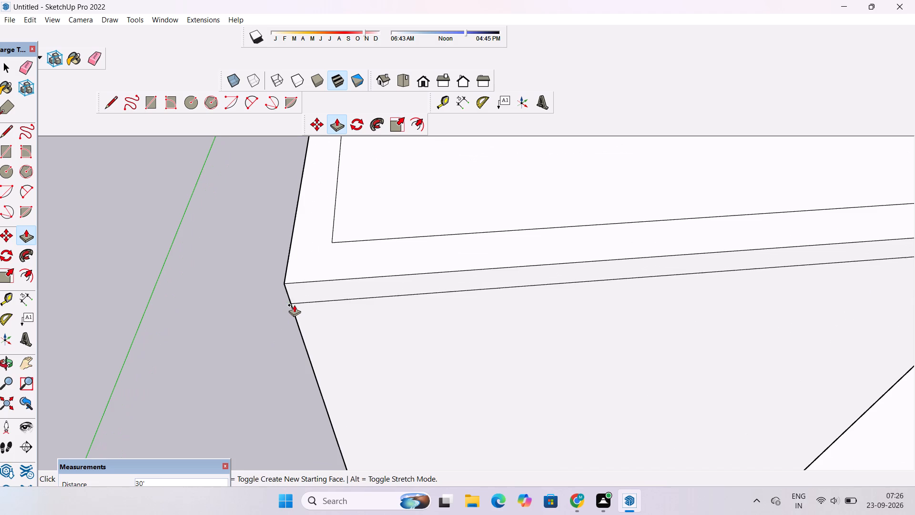
Examine the raised front and side walls of both storeys and the top slab's layout from several angles and distances.
{"action": "scroll", "coordinate": [251, 310], "scroll_direction": "down", "scroll_amount": 12}
{"action": "scroll", "coordinate": [247, 312], "scroll_direction": "up", "scroll_amount": 5}
{"action": "scroll", "coordinate": [247, 312], "scroll_direction": "down", "scroll_amount": 3}
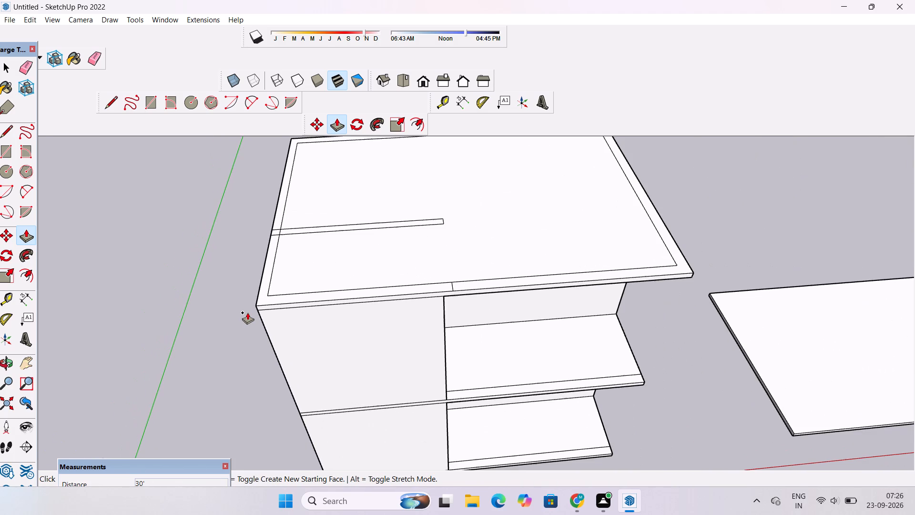
{"action": "scroll", "coordinate": [247, 312], "scroll_direction": "up", "scroll_amount": 2}
{"action": "scroll", "coordinate": [247, 312], "scroll_direction": "down", "scroll_amount": 2}
{"action": "scroll", "coordinate": [247, 312], "scroll_direction": "up", "scroll_amount": 2}
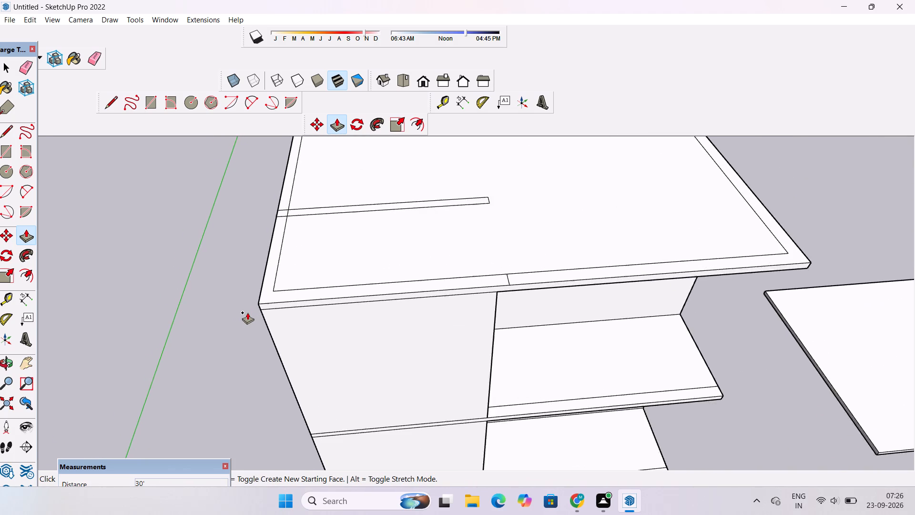
{"action": "scroll", "coordinate": [247, 312], "scroll_direction": "down", "scroll_amount": 4}
{"action": "scroll", "coordinate": [247, 312], "scroll_direction": "up", "scroll_amount": 2}
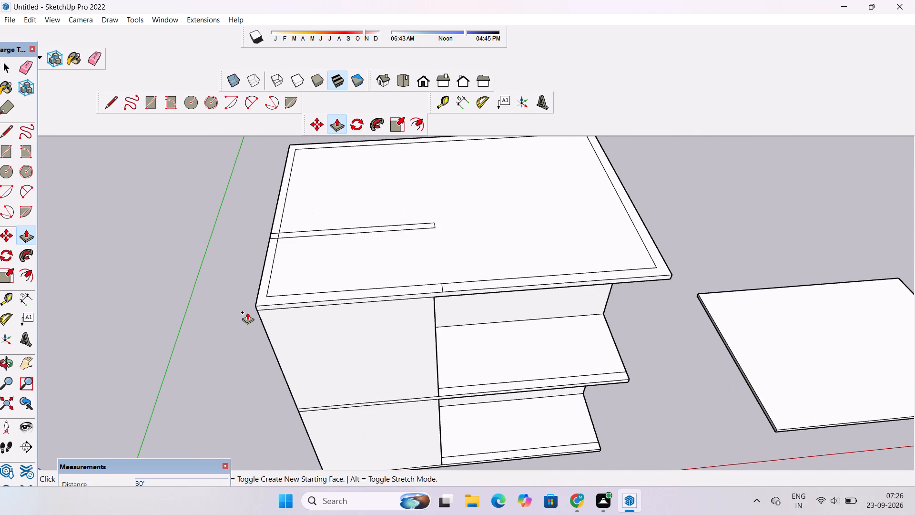
{"action": "key", "text": "space"}
{"action": "type", "text": "o"}
{"action": "scroll", "coordinate": [247, 312], "scroll_direction": "down", "scroll_amount": 4}
{"action": "left_click_drag", "start_coordinate": [284, 345], "coordinate": [284, 344]}
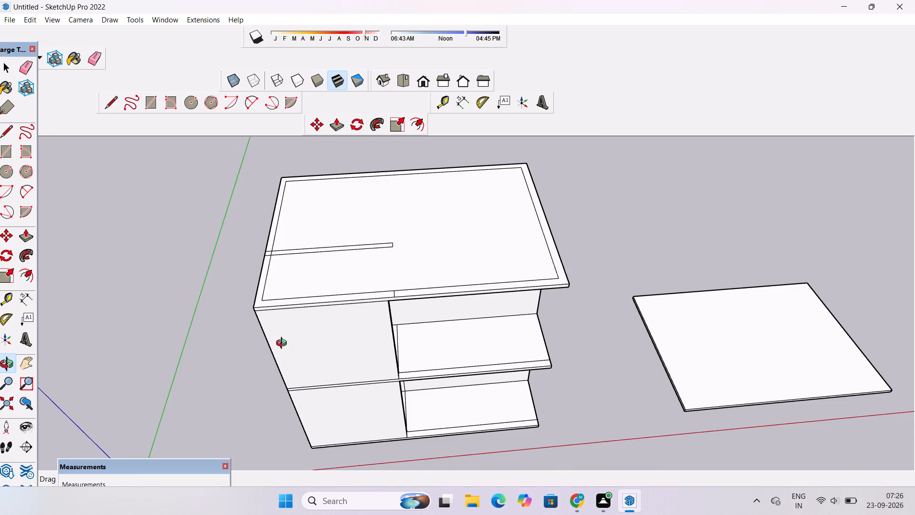
{"action": "left_click_drag", "start_coordinate": [284, 344], "coordinate": [268, 298]}
{"action": "left_click_drag", "start_coordinate": [274, 309], "coordinate": [288, 334], "text": "shift"}
{"action": "scroll", "coordinate": [288, 334], "scroll_direction": "down", "scroll_amount": 5}
{"action": "left_click_drag", "start_coordinate": [337, 376], "coordinate": [325, 308], "text": "shift"}
{"action": "left_click_drag", "start_coordinate": [307, 324], "coordinate": [499, 273]}
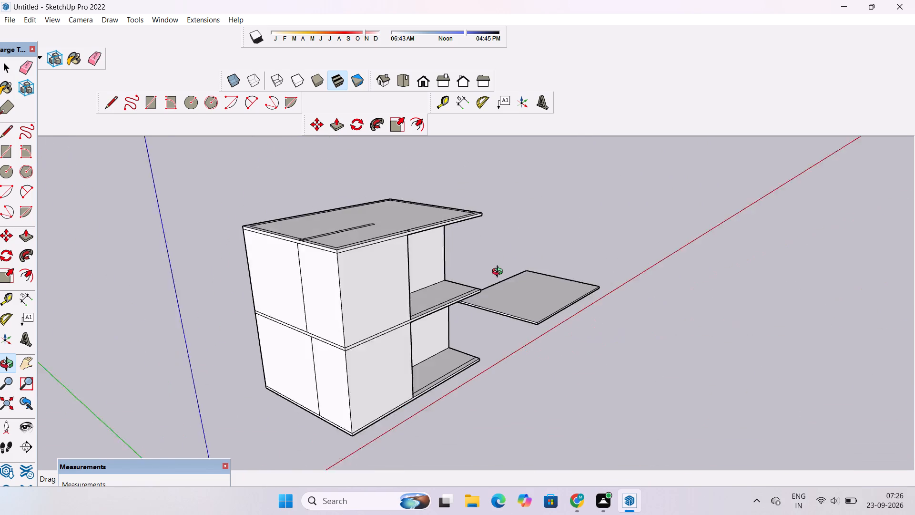
{"action": "left_click_drag", "start_coordinate": [499, 273], "coordinate": [241, 322]}
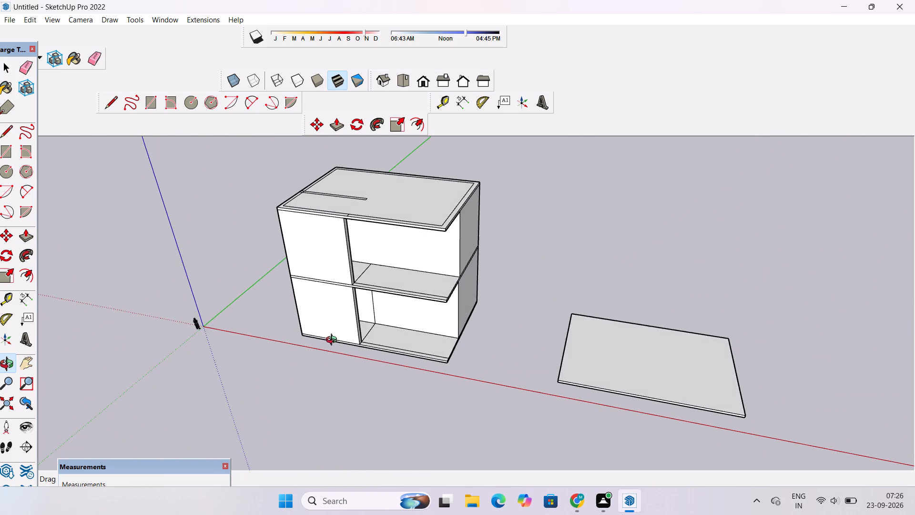
{"action": "scroll", "coordinate": [369, 312], "scroll_direction": "up", "scroll_amount": 5}
{"action": "left_click_drag", "start_coordinate": [372, 302], "coordinate": [372, 361], "text": "shift"}
{"action": "left_click_drag", "start_coordinate": [372, 351], "coordinate": [366, 289]}
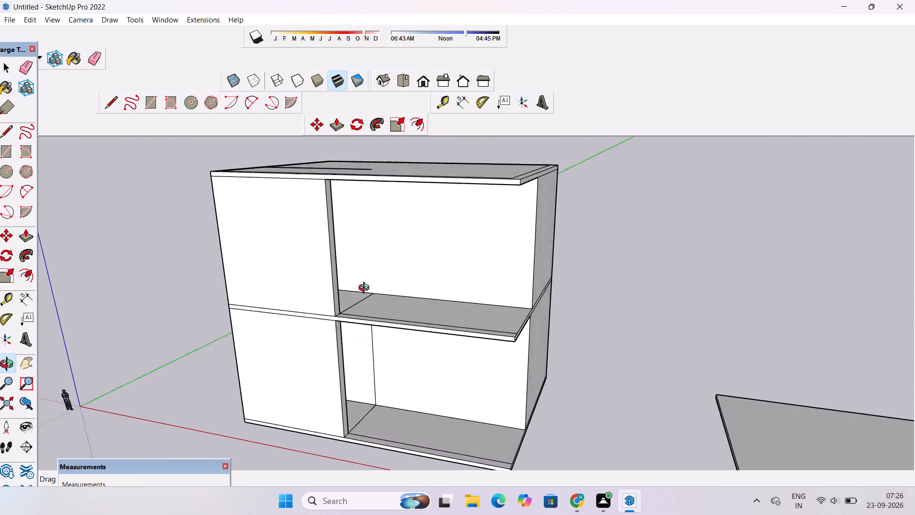
{"action": "left_click_drag", "start_coordinate": [366, 289], "coordinate": [366, 267]}
{"action": "left_click_drag", "start_coordinate": [367, 279], "coordinate": [454, 304]}
{"action": "left_click_drag", "start_coordinate": [468, 319], "coordinate": [430, 327], "text": "shift"}
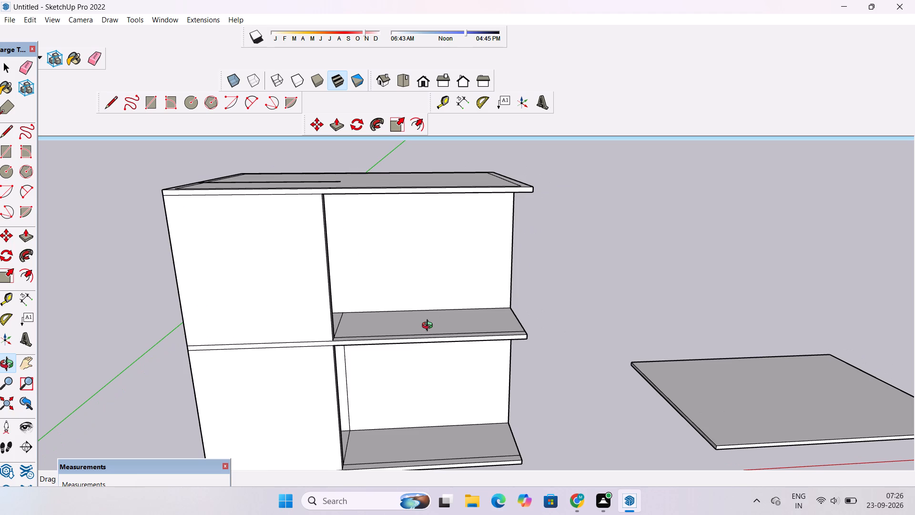
{"action": "scroll", "coordinate": [429, 327], "scroll_direction": "down", "scroll_amount": 1}
{"action": "left_click", "coordinate": [426, 326], "text": "shift"}
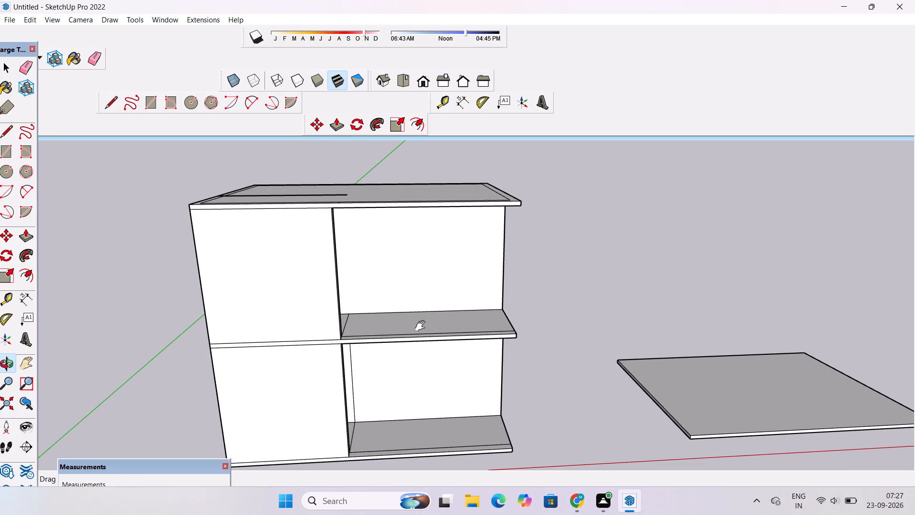
{"action": "scroll", "coordinate": [420, 324], "scroll_direction": "down", "scroll_amount": 5}
{"action": "left_click_drag", "start_coordinate": [420, 327], "coordinate": [434, 406]}
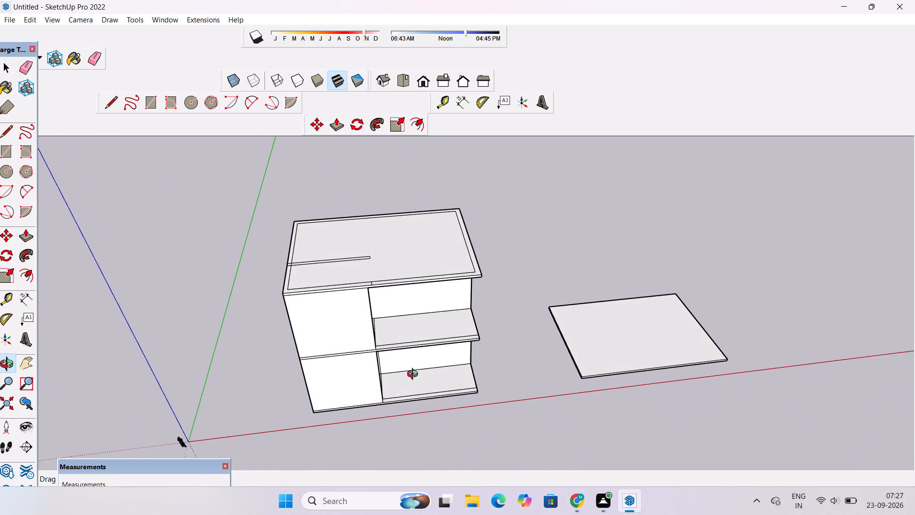
Examine the top slab's wall layout and the two storeys below it from several angles and distances.
{"action": "scroll", "coordinate": [411, 365], "scroll_direction": "down", "scroll_amount": 3}
{"action": "left_click_drag", "start_coordinate": [376, 286], "coordinate": [371, 329]}
{"action": "scroll", "coordinate": [361, 295], "scroll_direction": "up", "scroll_amount": 4}
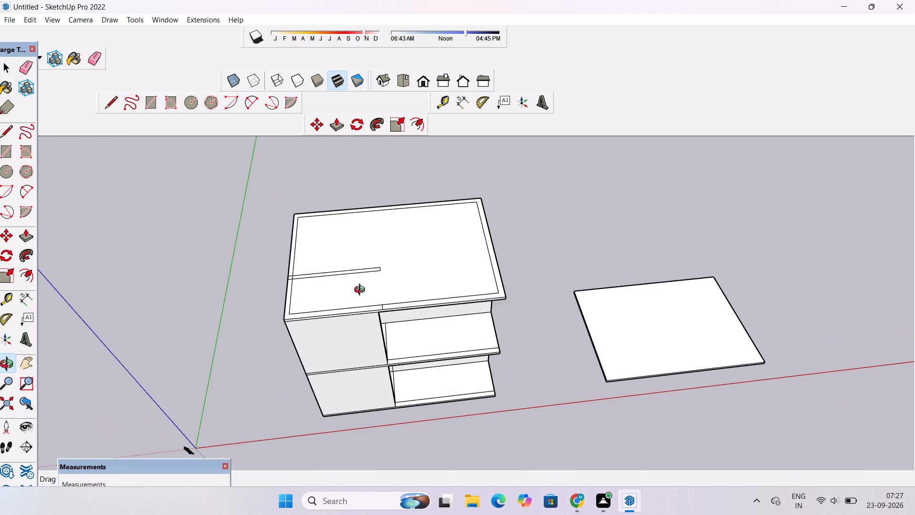
{"action": "left_click_drag", "start_coordinate": [362, 290], "coordinate": [333, 314]}
{"action": "left_click_drag", "start_coordinate": [346, 319], "coordinate": [330, 329], "text": "shift"}
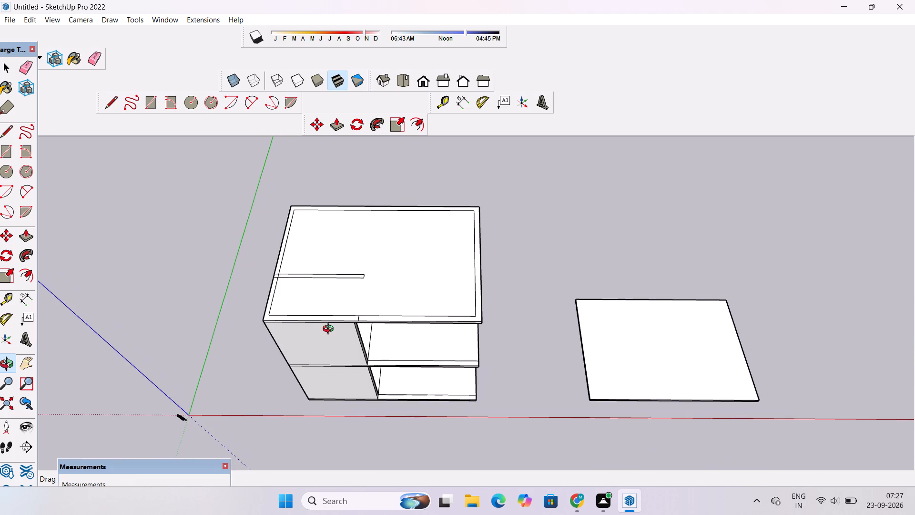
{"action": "left_click_drag", "start_coordinate": [330, 330], "coordinate": [328, 301]}
{"action": "scroll", "coordinate": [329, 293], "scroll_direction": "up", "scroll_amount": 3}
{"action": "left_click_drag", "start_coordinate": [335, 297], "coordinate": [341, 305], "text": "shift"}
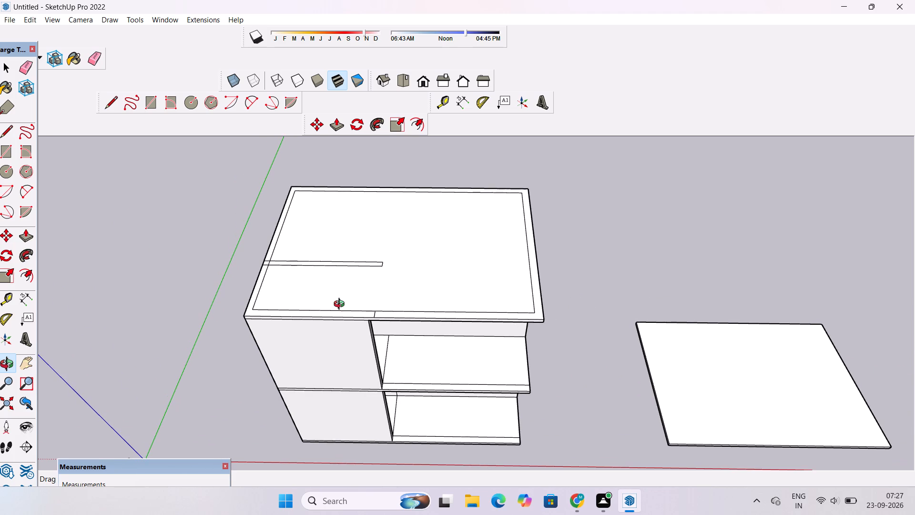
{"action": "scroll", "coordinate": [344, 308], "scroll_direction": "up", "scroll_amount": 3}
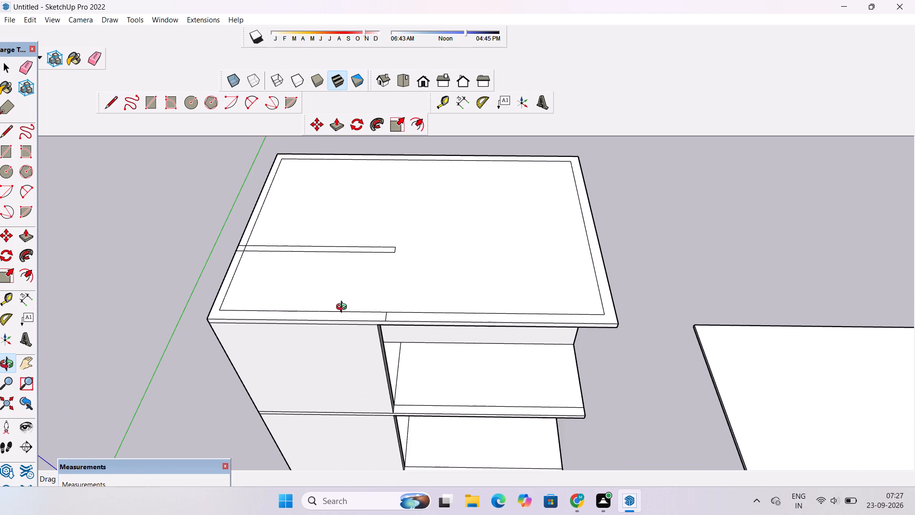
{"action": "left_click_drag", "start_coordinate": [344, 308], "coordinate": [385, 287]}
{"action": "left_click_drag", "start_coordinate": [386, 288], "coordinate": [376, 292], "text": "shift"}
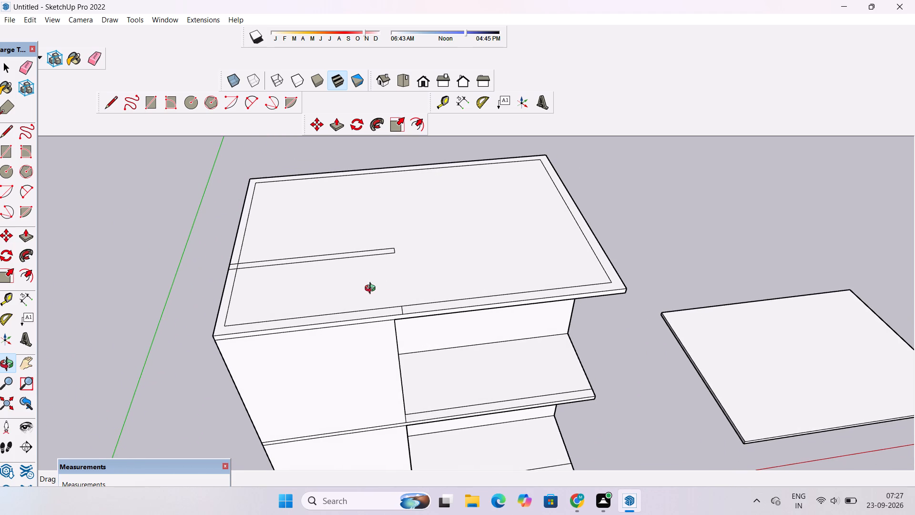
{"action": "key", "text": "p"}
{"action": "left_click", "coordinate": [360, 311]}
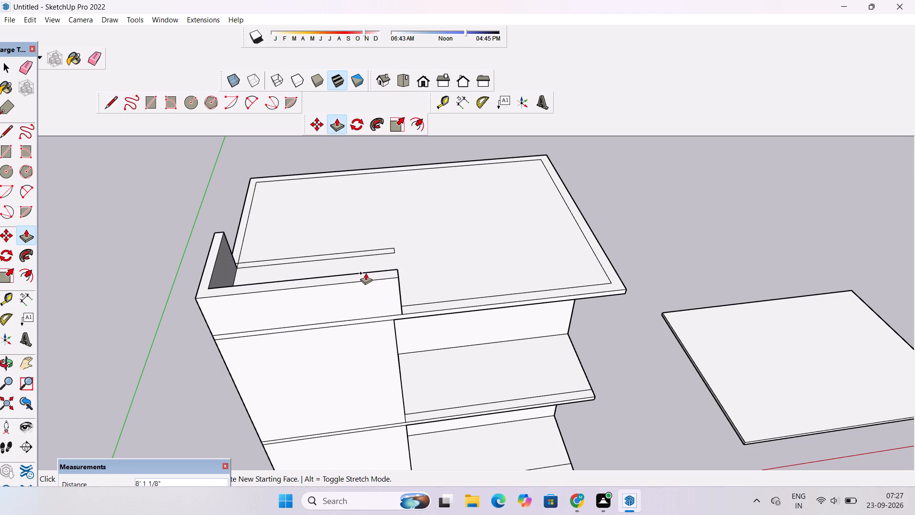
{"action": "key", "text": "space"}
Erase the short line segments where the interior wall strip meets the side border strip on the top slab.
{"action": "key", "text": "e"}
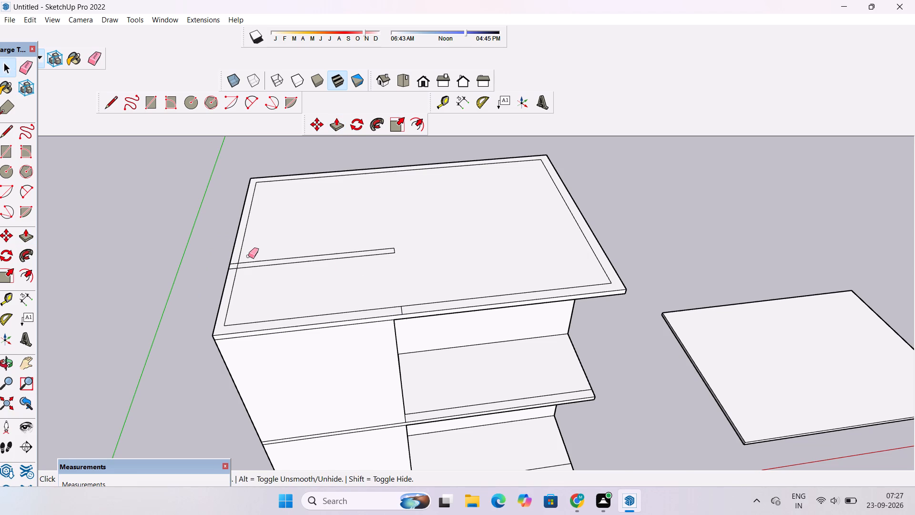
{"action": "scroll", "coordinate": [235, 263], "scroll_direction": "up", "scroll_amount": 14}
{"action": "left_click_drag", "start_coordinate": [223, 279], "coordinate": [223, 294]}
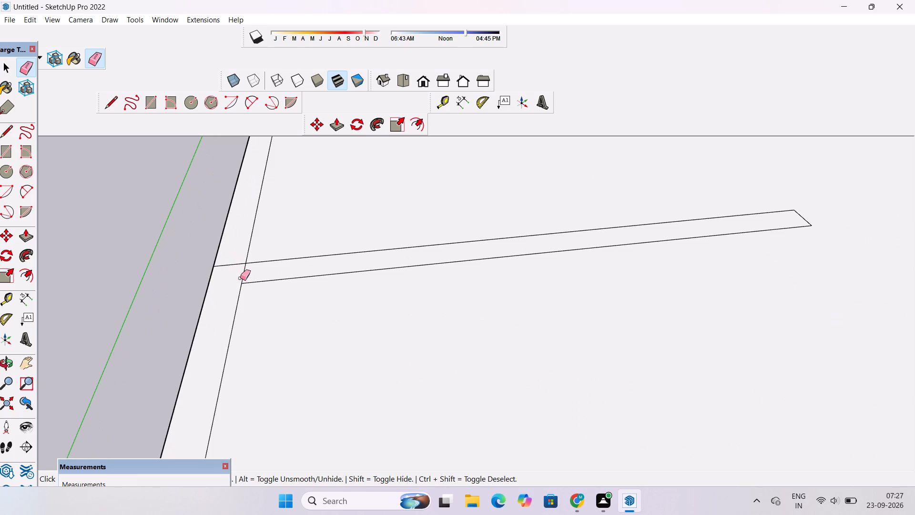
{"action": "left_click_drag", "start_coordinate": [244, 276], "coordinate": [234, 276]}
{"action": "scroll", "coordinate": [252, 247], "scroll_direction": "down", "scroll_amount": 11}
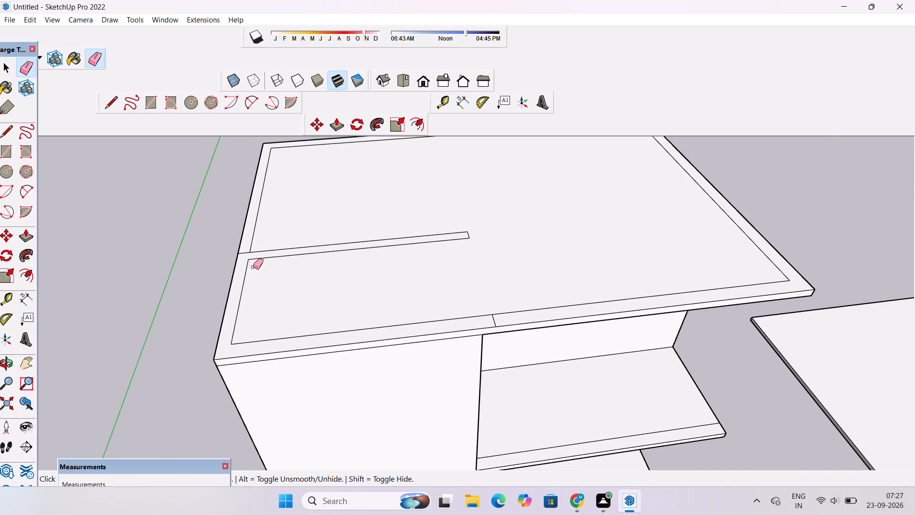
{"action": "key", "text": "space"}
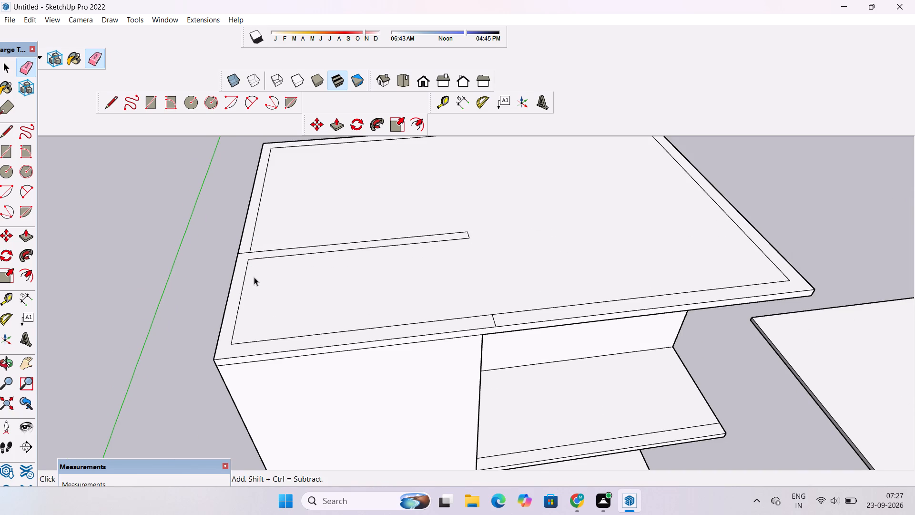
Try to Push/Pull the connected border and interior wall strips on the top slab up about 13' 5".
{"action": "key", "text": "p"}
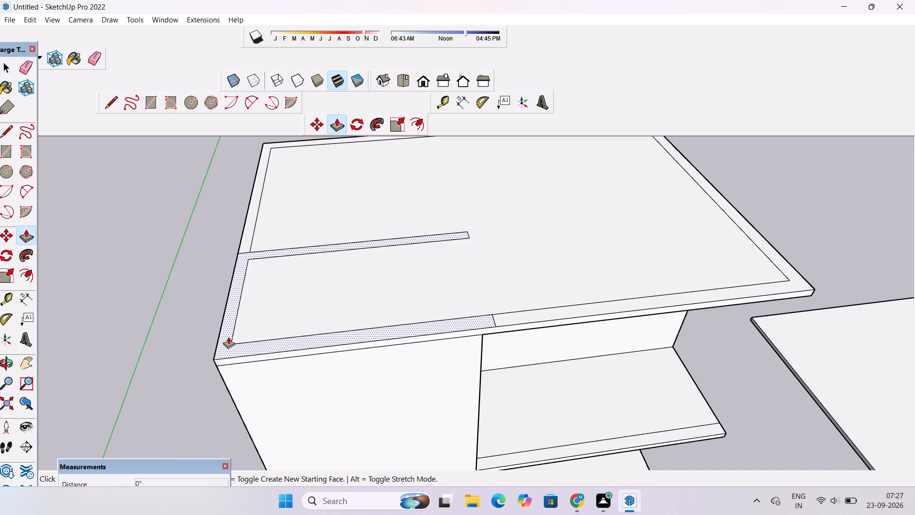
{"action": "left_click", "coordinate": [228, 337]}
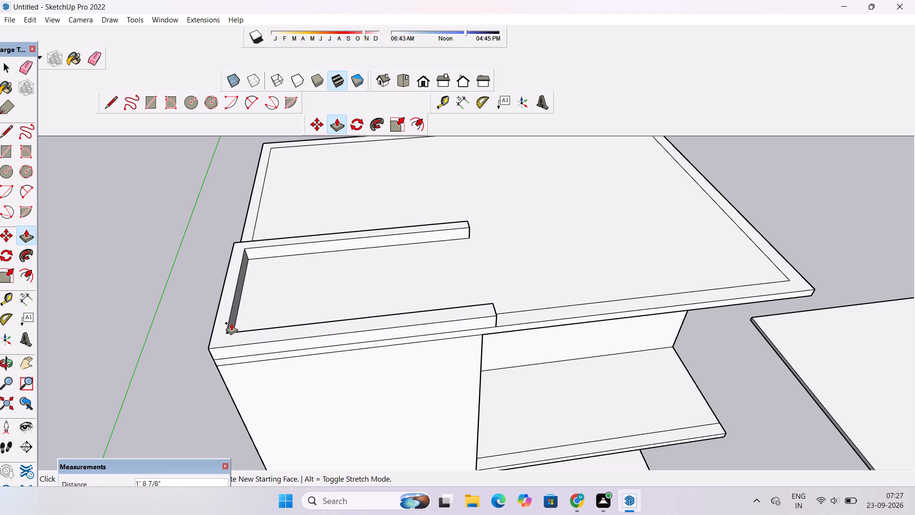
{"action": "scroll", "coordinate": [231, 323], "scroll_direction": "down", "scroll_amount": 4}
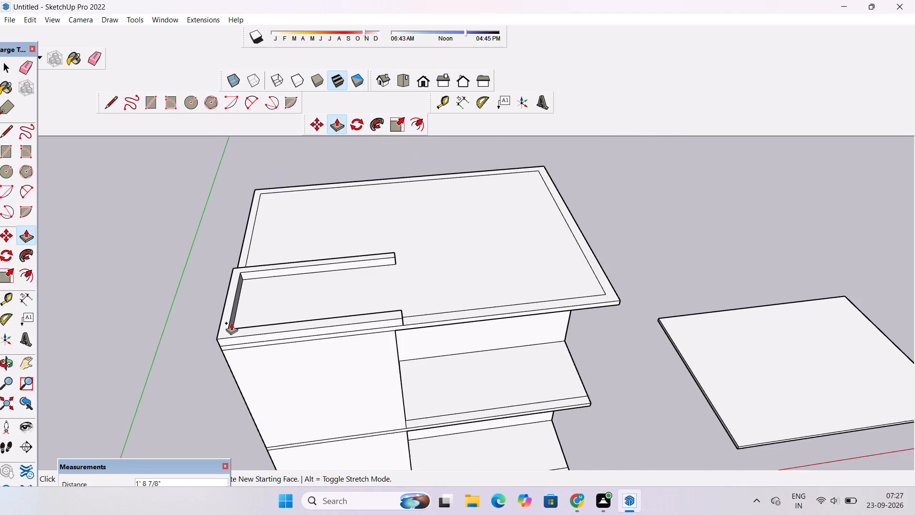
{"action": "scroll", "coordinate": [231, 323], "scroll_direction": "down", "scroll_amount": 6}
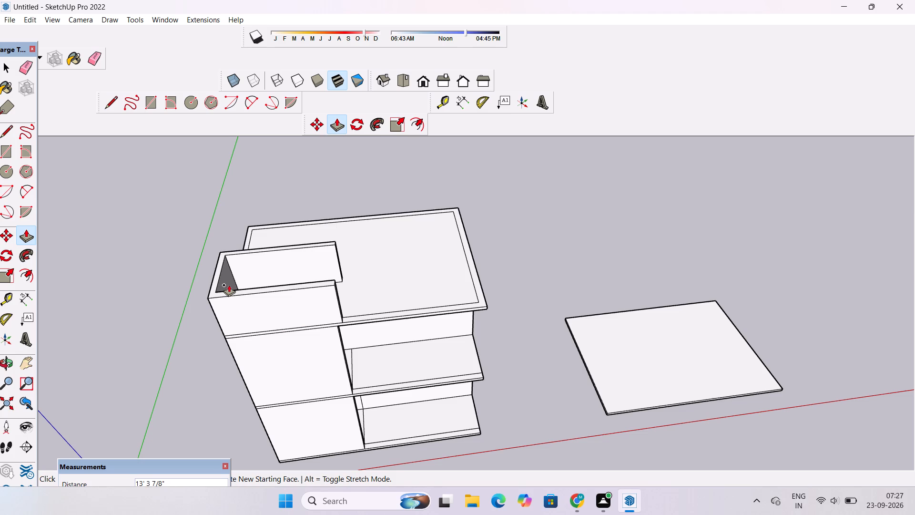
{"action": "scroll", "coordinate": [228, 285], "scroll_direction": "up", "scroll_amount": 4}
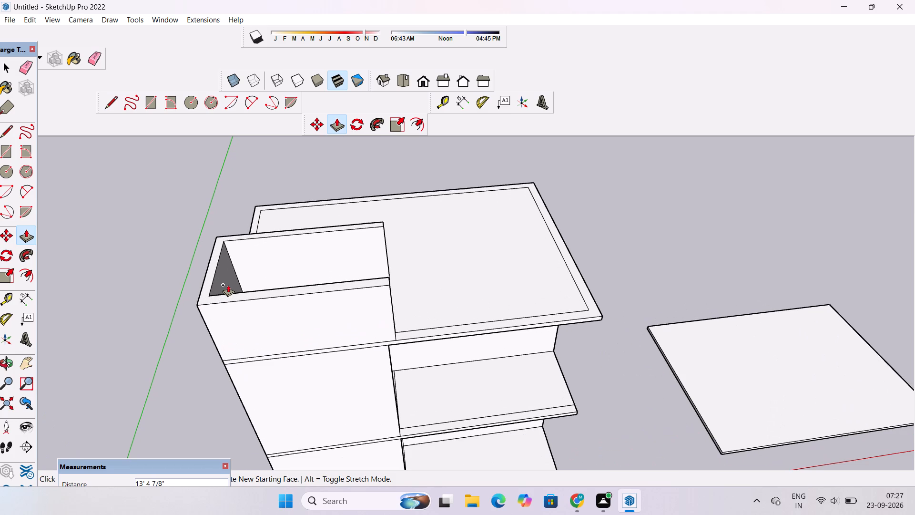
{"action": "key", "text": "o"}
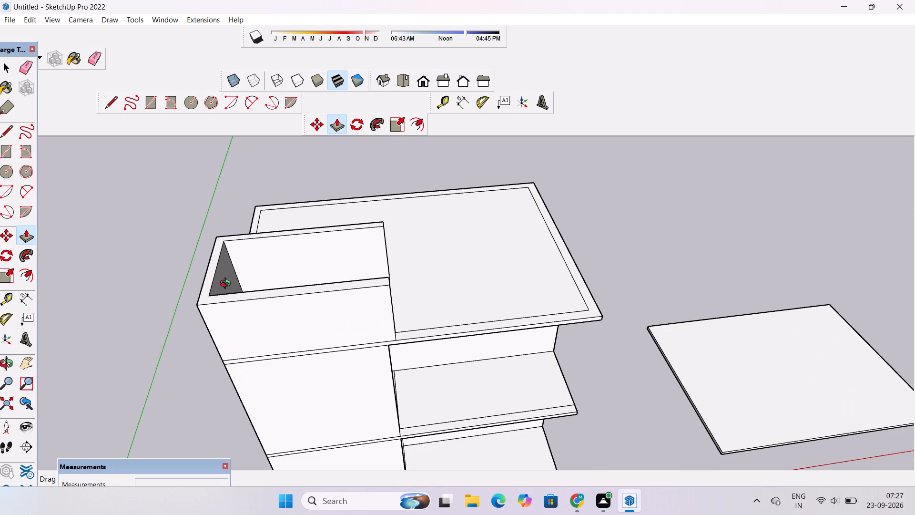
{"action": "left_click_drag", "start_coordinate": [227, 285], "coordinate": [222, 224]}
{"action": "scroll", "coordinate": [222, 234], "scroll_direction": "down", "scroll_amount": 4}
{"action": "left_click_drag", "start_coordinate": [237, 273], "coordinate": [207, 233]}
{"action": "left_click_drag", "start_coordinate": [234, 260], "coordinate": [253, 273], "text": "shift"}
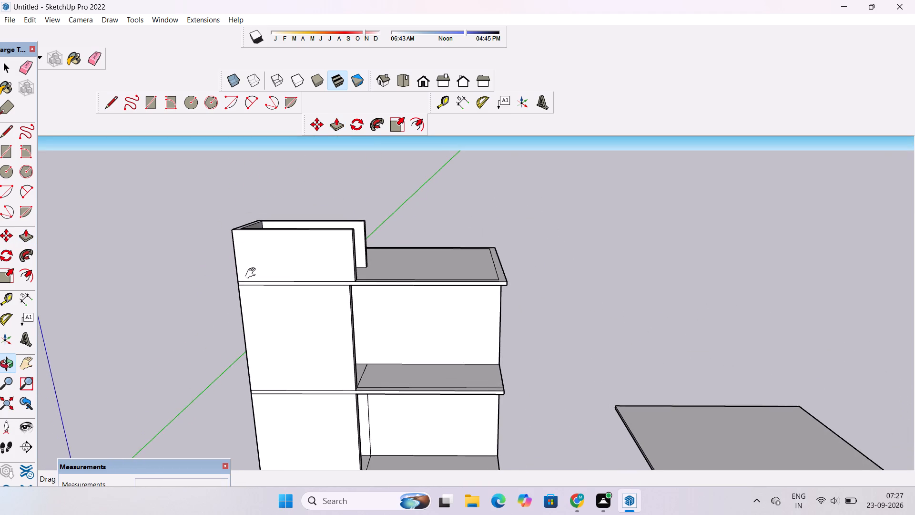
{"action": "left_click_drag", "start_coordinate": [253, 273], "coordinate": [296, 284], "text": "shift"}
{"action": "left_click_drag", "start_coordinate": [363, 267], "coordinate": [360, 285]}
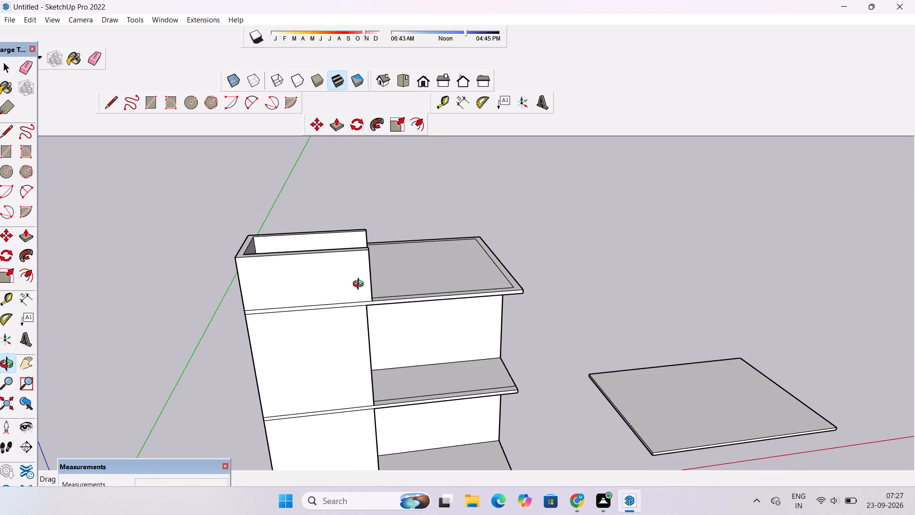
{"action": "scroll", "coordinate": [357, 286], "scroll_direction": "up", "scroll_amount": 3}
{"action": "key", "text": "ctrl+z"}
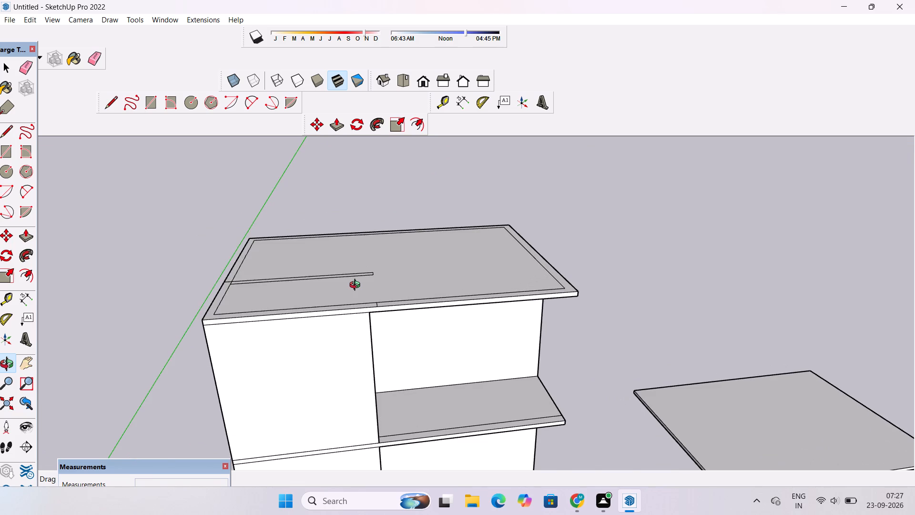
Place a guide line on the top slab 29' in from the side edge where the interior wall strip starts.
{"action": "scroll", "coordinate": [357, 286], "scroll_direction": "up", "scroll_amount": 3}
{"action": "left_click_drag", "start_coordinate": [357, 297], "coordinate": [325, 361]}
{"action": "scroll", "coordinate": [325, 361], "scroll_direction": "down", "scroll_amount": 1}
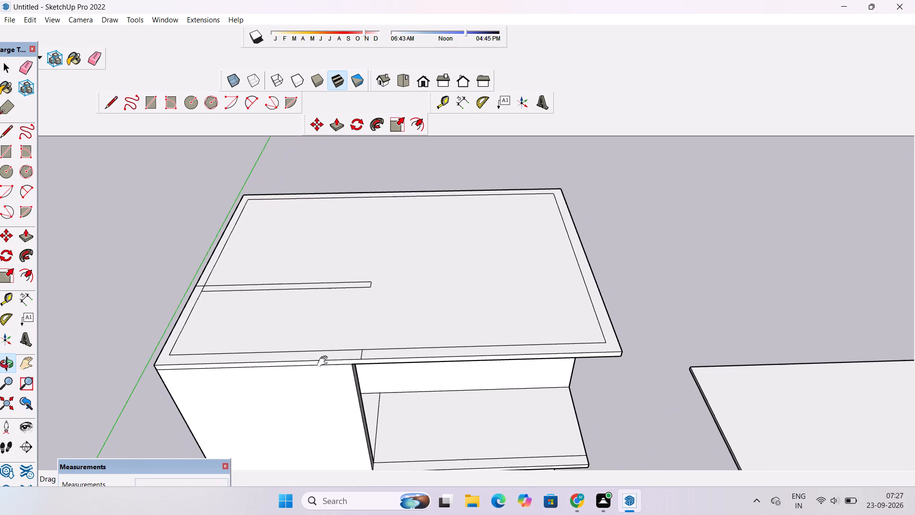
{"action": "left_click_drag", "start_coordinate": [328, 361], "coordinate": [403, 360], "text": "shift"}
{"action": "left_click", "coordinate": [403, 360], "text": "shift"}
{"action": "key", "text": "space"}
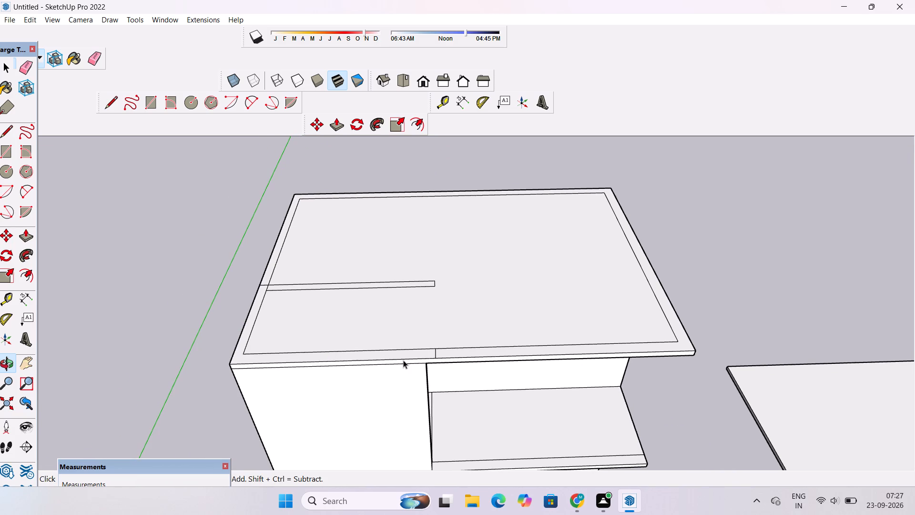
{"action": "scroll", "coordinate": [403, 360], "scroll_direction": "up", "scroll_amount": 5}
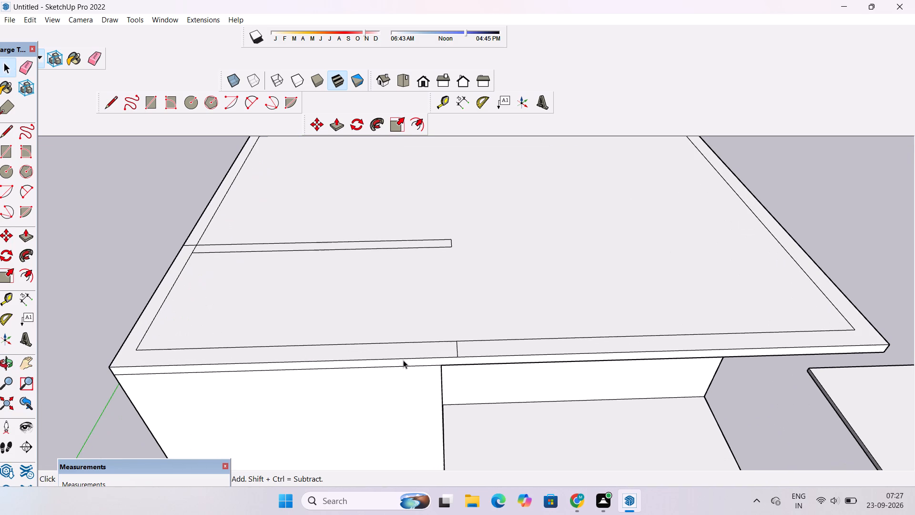
{"action": "scroll", "coordinate": [403, 360], "scroll_direction": "down", "scroll_amount": 5}
{"action": "key", "text": "t"}
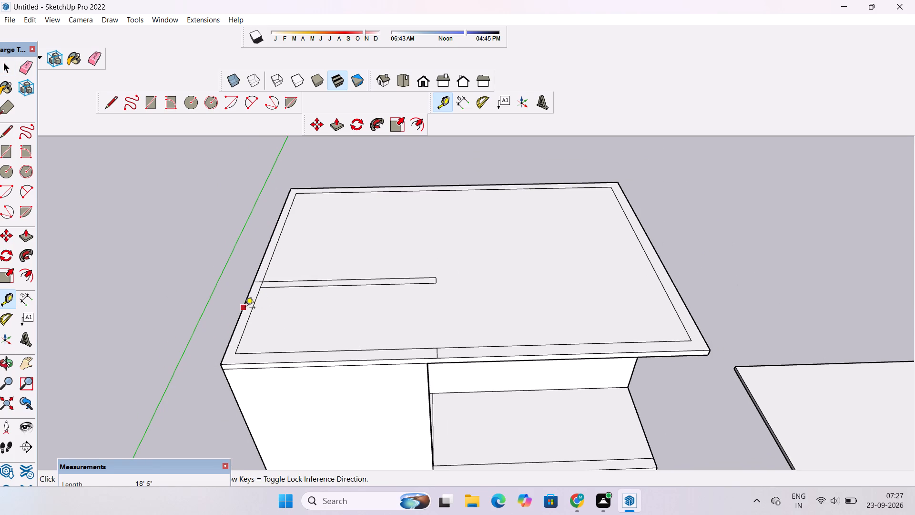
{"action": "left_click", "coordinate": [241, 311]}
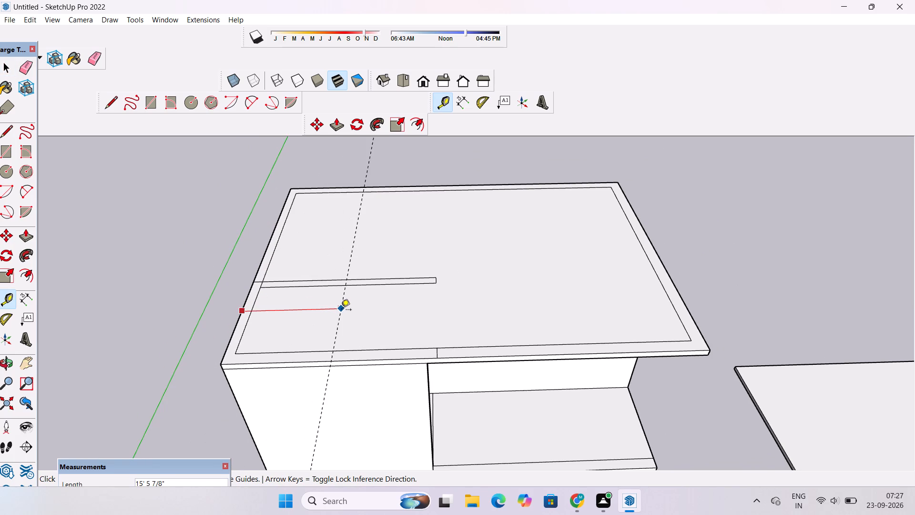
{"action": "type", "text": "29'"}
{"action": "key", "text": "Return"}
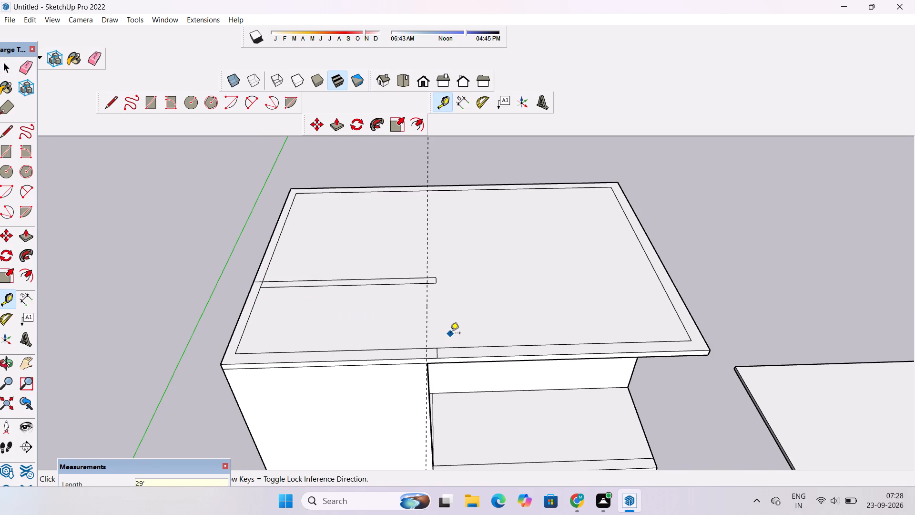
Draw a 2' line along the guide across the front border strip of the top slab.
{"action": "scroll", "coordinate": [450, 334], "scroll_direction": "up", "scroll_amount": 6}
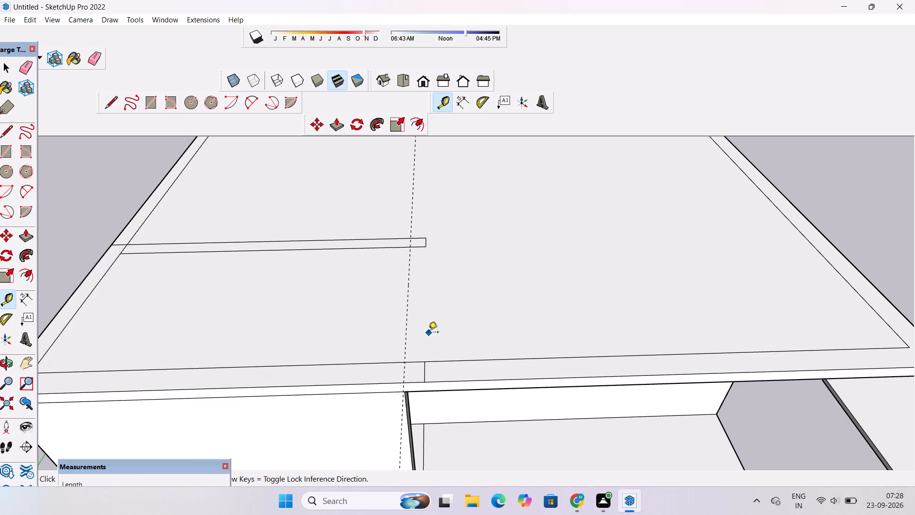
{"action": "key", "text": "space"}
{"action": "type", "text": "l"}
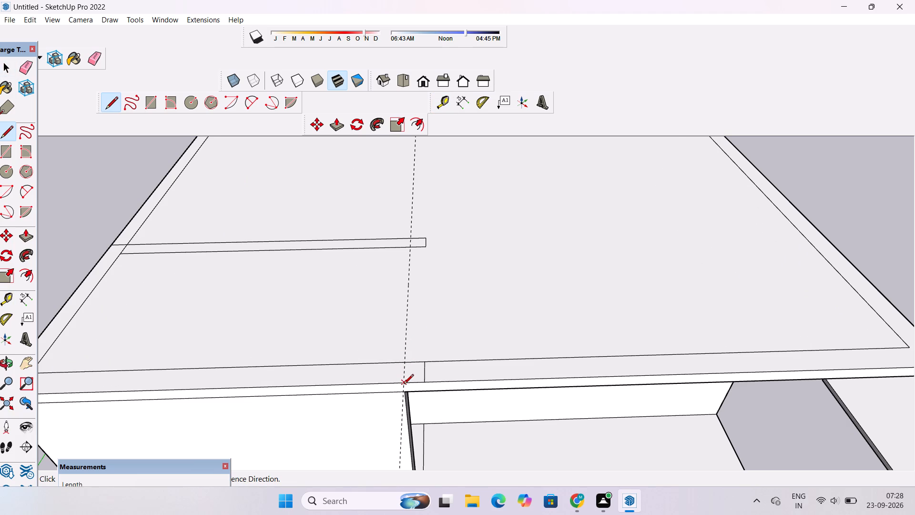
{"action": "left_click", "coordinate": [404, 385]}
{"action": "left_click", "coordinate": [404, 363]}
Draw a 1' 6" line along the guide across the interior wall strip on the top slab, near its free end.
{"action": "scroll", "coordinate": [420, 242], "scroll_direction": "up", "scroll_amount": 7}
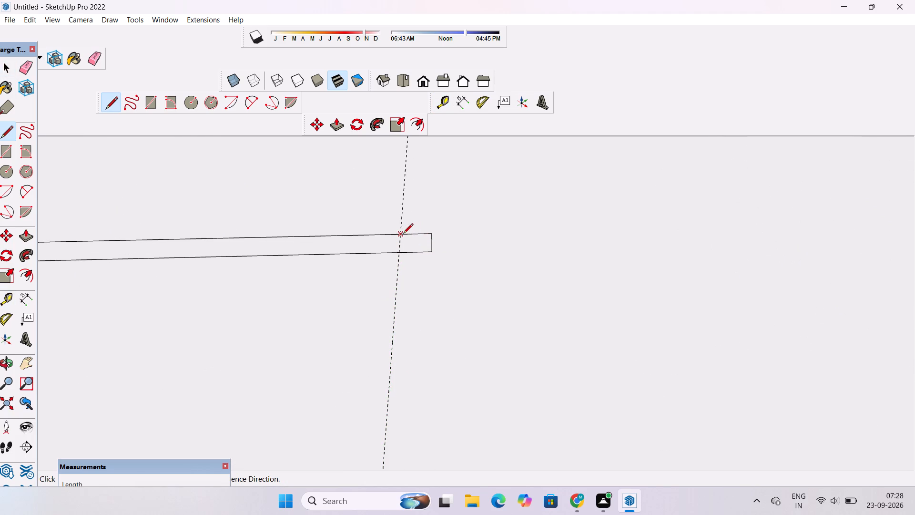
{"action": "left_click", "coordinate": [397, 236]}
{"action": "left_click", "coordinate": [397, 257]}
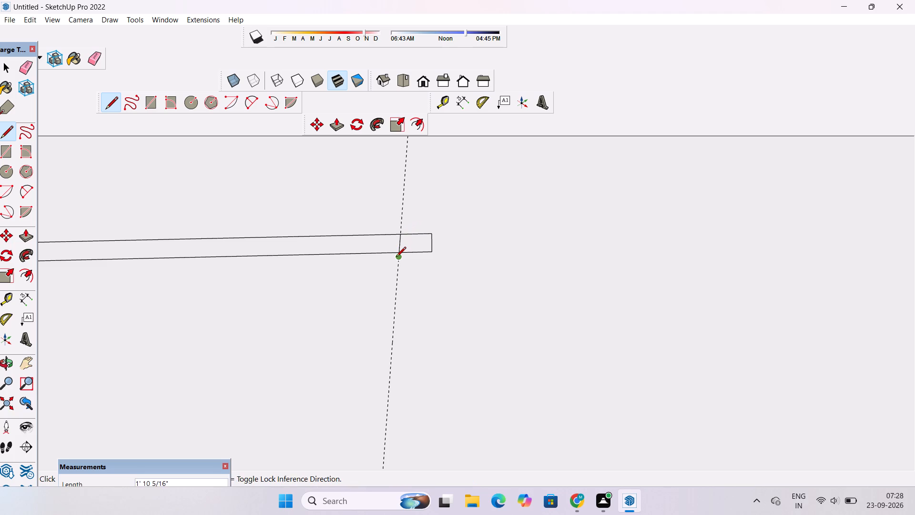
{"action": "key", "text": "ctrl+z"}
{"action": "scroll", "coordinate": [396, 257], "scroll_direction": "up", "scroll_amount": 4}
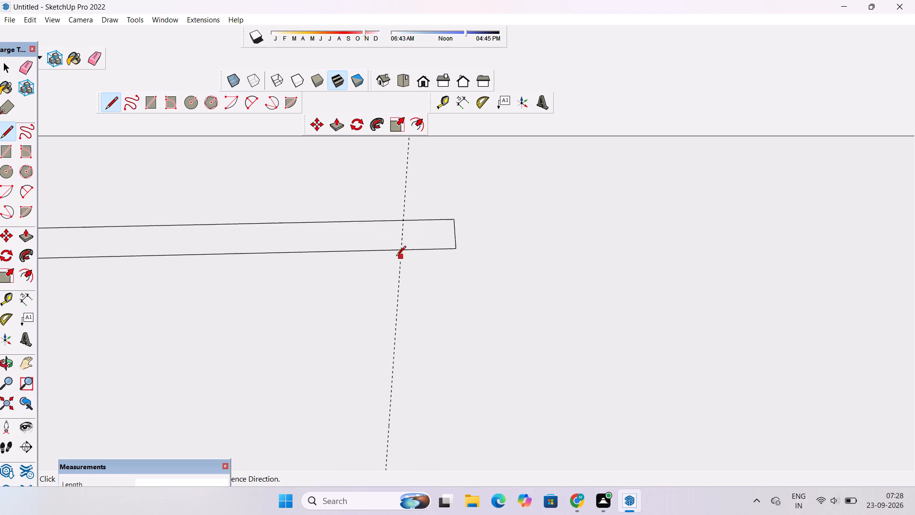
{"action": "scroll", "coordinate": [396, 257], "scroll_direction": "up", "scroll_amount": 5}
{"action": "double_click", "coordinate": [404, 247]}
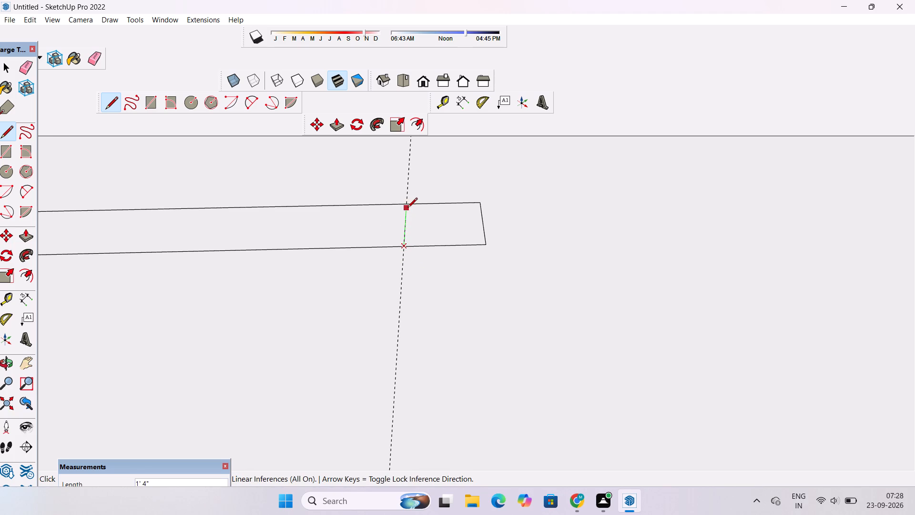
{"action": "left_click", "coordinate": [408, 206]}
{"action": "key", "text": "space"}
Erase the dashed guide line that crosses the top slab.
{"action": "scroll", "coordinate": [404, 217], "scroll_direction": "down", "scroll_amount": 8}
{"action": "scroll", "coordinate": [402, 223], "scroll_direction": "up", "scroll_amount": 3}
{"action": "key", "text": "e"}
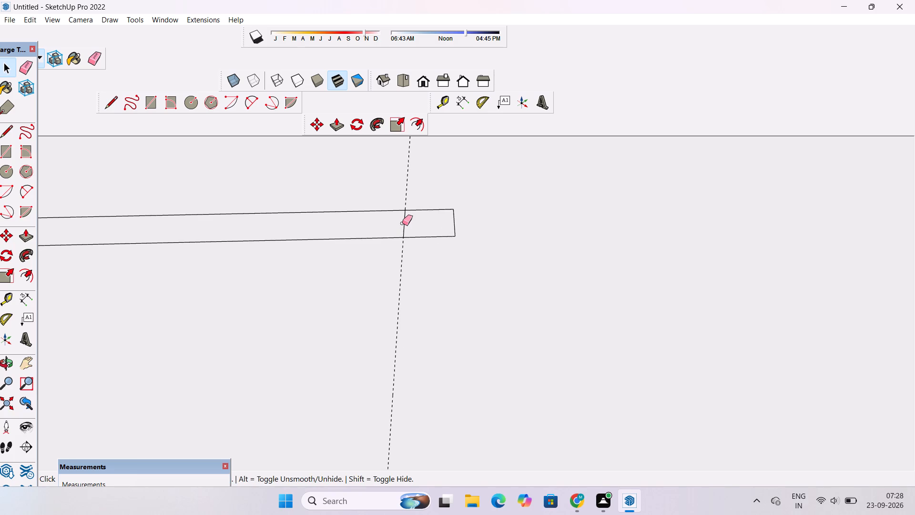
{"action": "scroll", "coordinate": [402, 223], "scroll_direction": "down", "scroll_amount": 4}
{"action": "left_click_drag", "start_coordinate": [412, 191], "coordinate": [406, 192]}
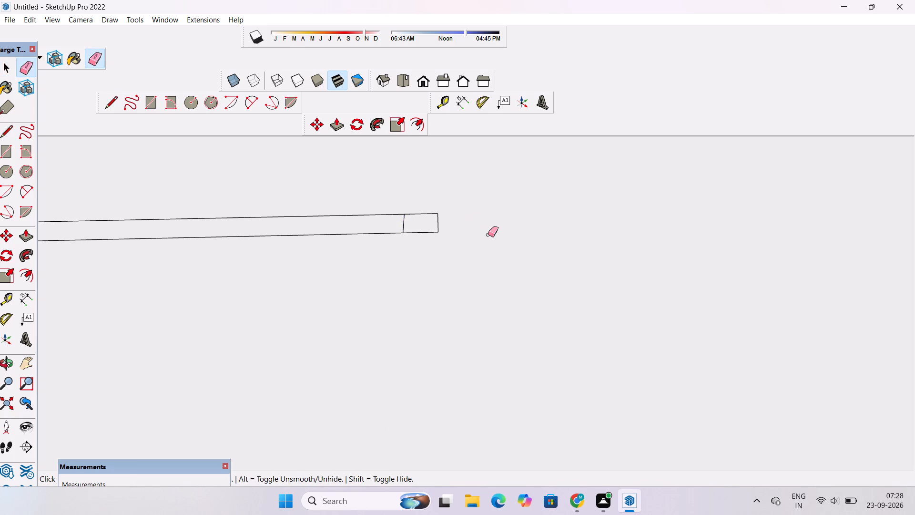
Erase the interior wall strip's end piece beyond the new cross line and the outer cross line on the front border strip.
{"action": "scroll", "coordinate": [430, 225], "scroll_direction": "down", "scroll_amount": 7}
{"action": "scroll", "coordinate": [438, 237], "scroll_direction": "up", "scroll_amount": 5}
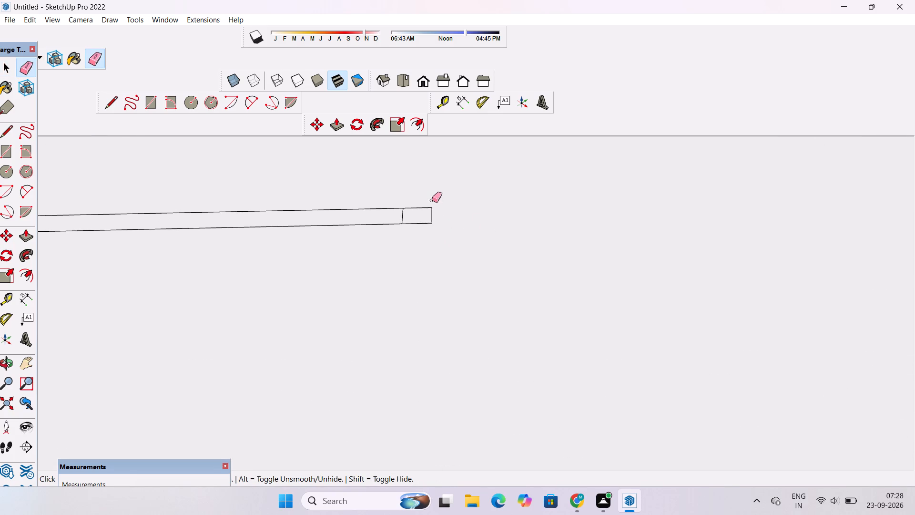
{"action": "left_click_drag", "start_coordinate": [432, 200], "coordinate": [433, 214]}
{"action": "scroll", "coordinate": [407, 222], "scroll_direction": "down", "scroll_amount": 7}
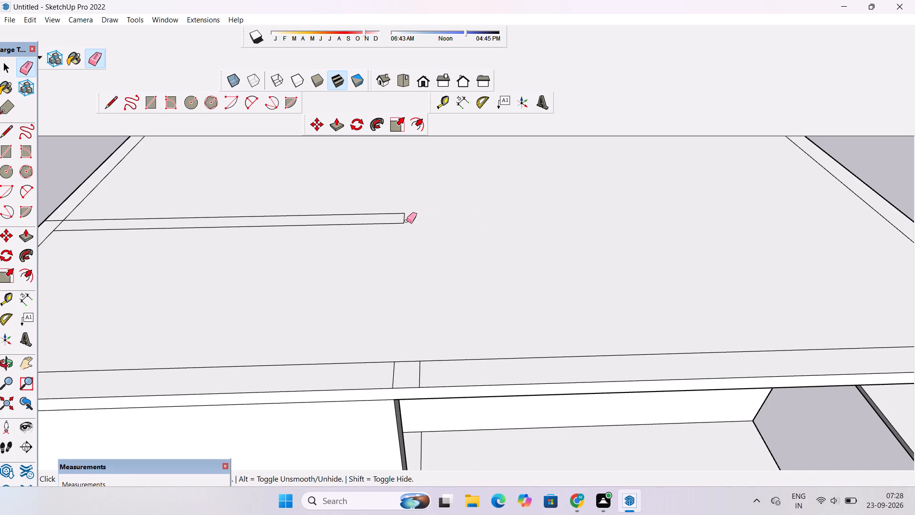
{"action": "scroll", "coordinate": [417, 338], "scroll_direction": "up", "scroll_amount": 5}
{"action": "left_click_drag", "start_coordinate": [417, 338], "coordinate": [409, 345]}
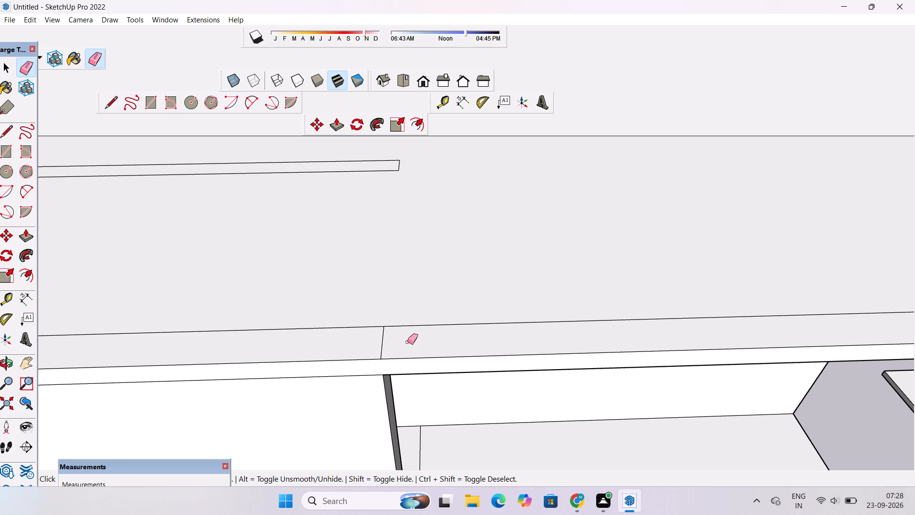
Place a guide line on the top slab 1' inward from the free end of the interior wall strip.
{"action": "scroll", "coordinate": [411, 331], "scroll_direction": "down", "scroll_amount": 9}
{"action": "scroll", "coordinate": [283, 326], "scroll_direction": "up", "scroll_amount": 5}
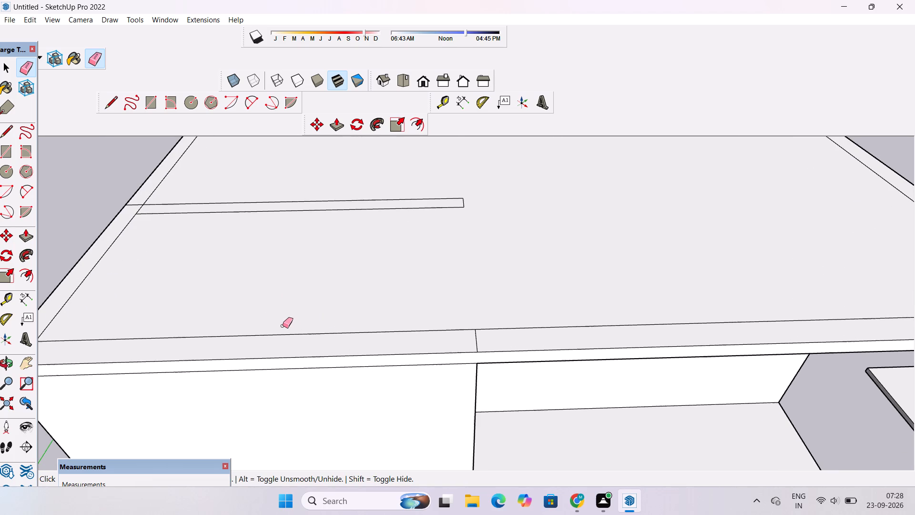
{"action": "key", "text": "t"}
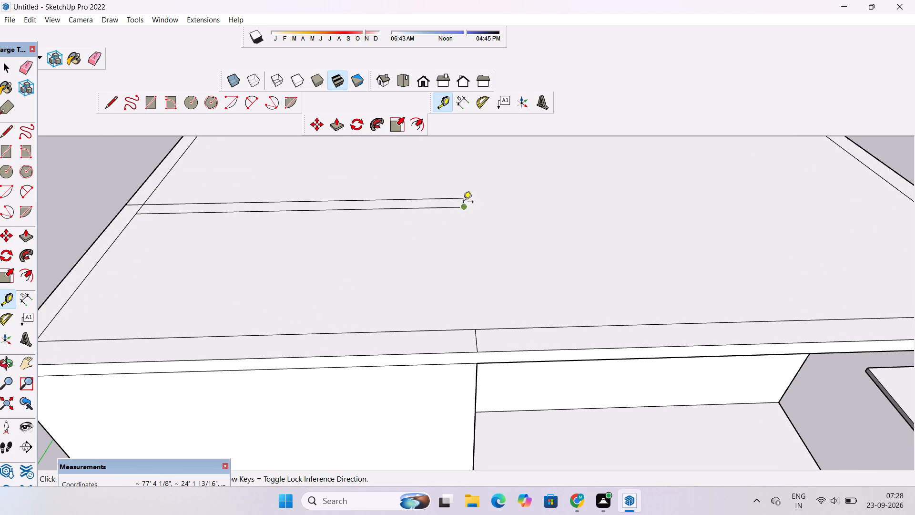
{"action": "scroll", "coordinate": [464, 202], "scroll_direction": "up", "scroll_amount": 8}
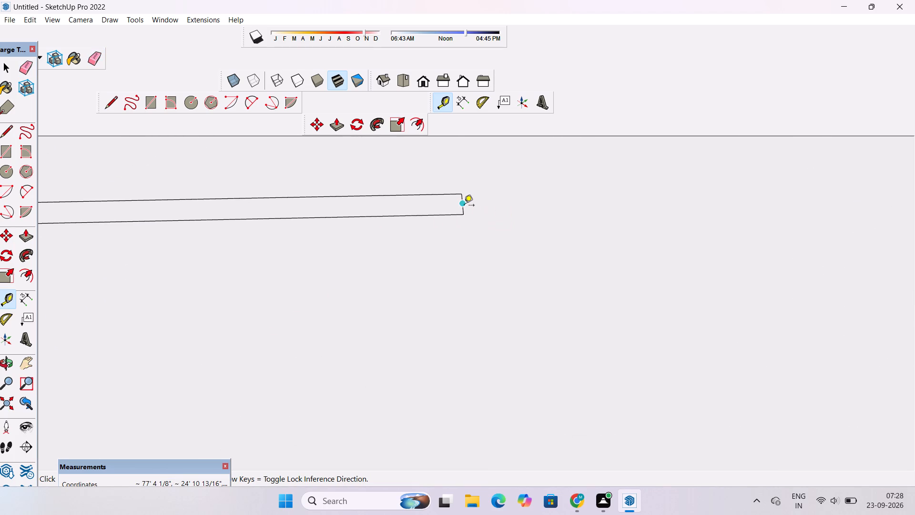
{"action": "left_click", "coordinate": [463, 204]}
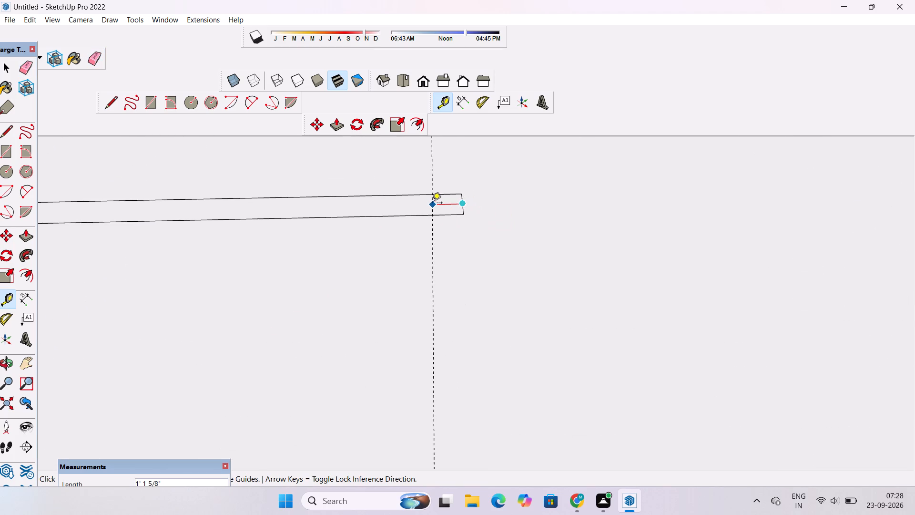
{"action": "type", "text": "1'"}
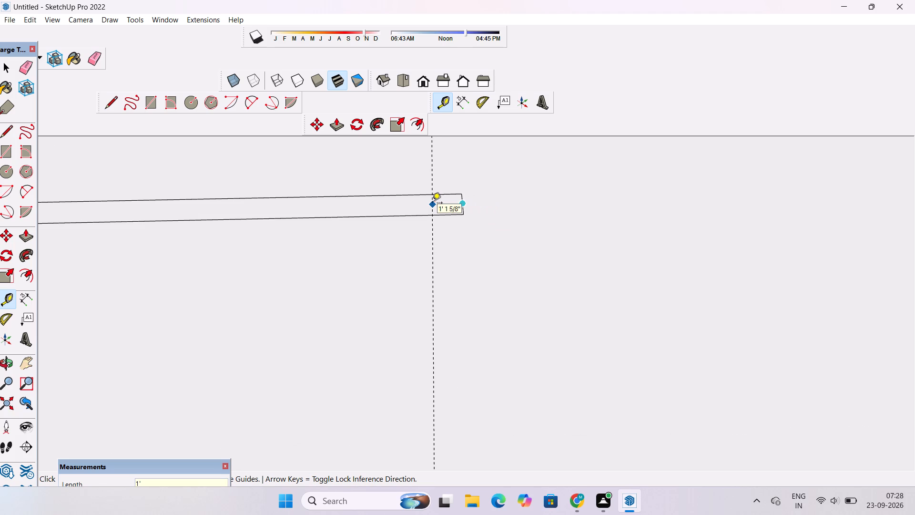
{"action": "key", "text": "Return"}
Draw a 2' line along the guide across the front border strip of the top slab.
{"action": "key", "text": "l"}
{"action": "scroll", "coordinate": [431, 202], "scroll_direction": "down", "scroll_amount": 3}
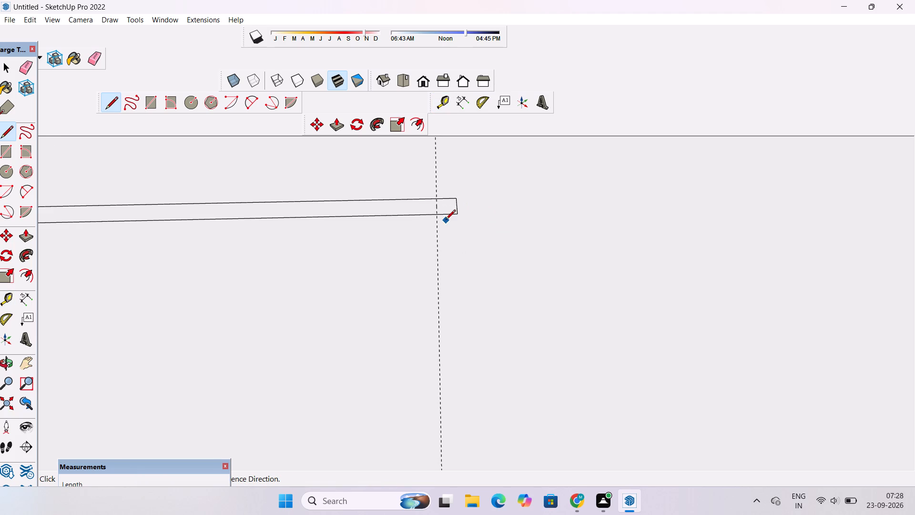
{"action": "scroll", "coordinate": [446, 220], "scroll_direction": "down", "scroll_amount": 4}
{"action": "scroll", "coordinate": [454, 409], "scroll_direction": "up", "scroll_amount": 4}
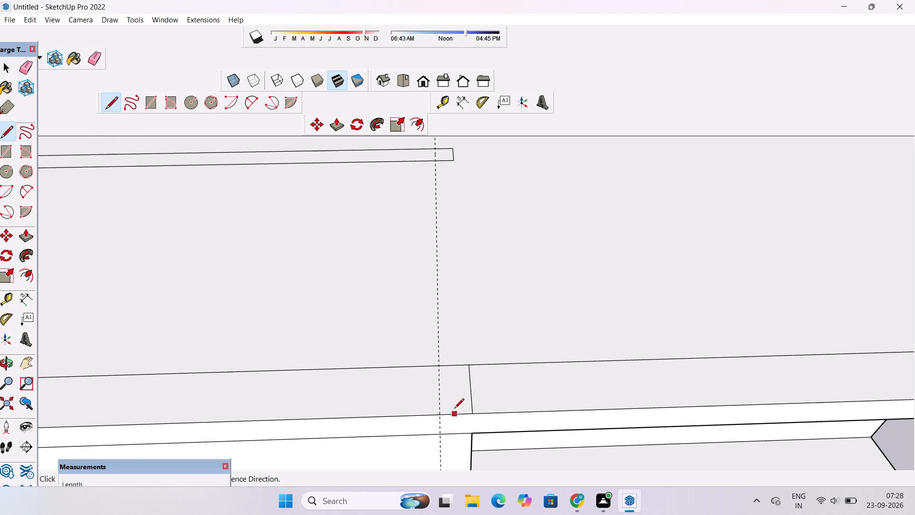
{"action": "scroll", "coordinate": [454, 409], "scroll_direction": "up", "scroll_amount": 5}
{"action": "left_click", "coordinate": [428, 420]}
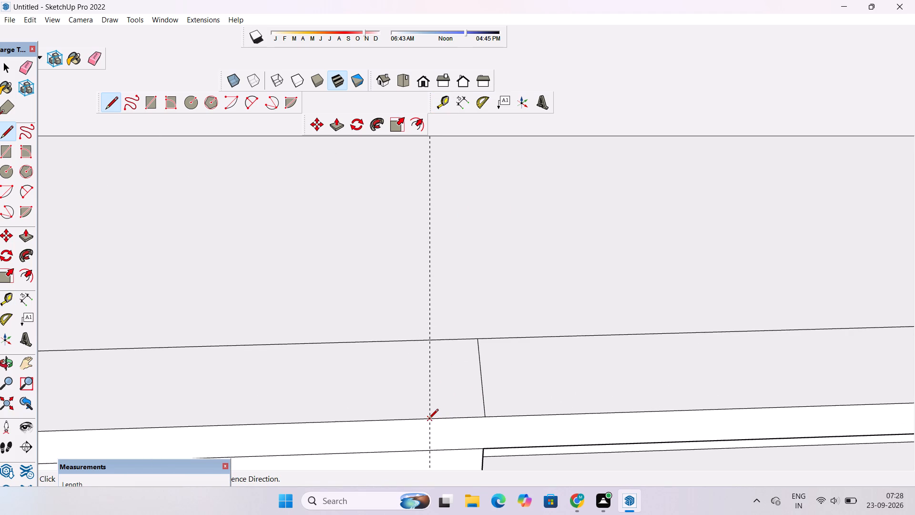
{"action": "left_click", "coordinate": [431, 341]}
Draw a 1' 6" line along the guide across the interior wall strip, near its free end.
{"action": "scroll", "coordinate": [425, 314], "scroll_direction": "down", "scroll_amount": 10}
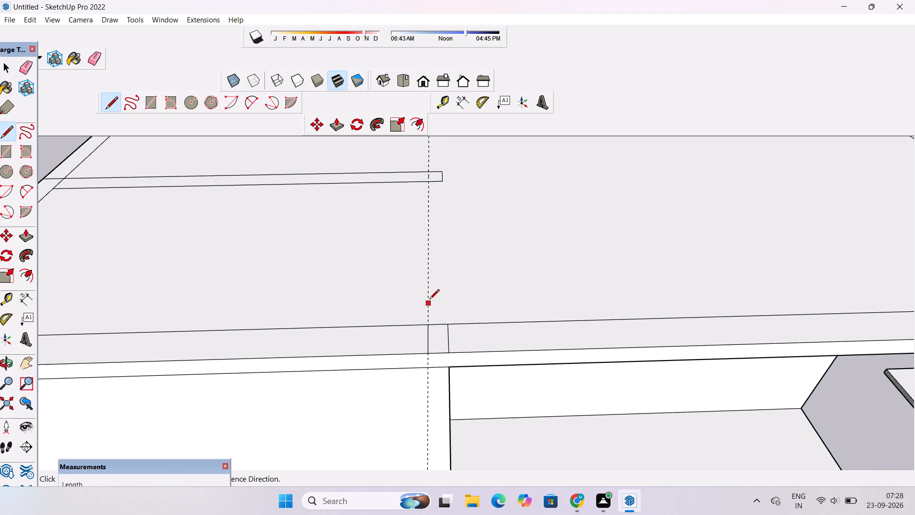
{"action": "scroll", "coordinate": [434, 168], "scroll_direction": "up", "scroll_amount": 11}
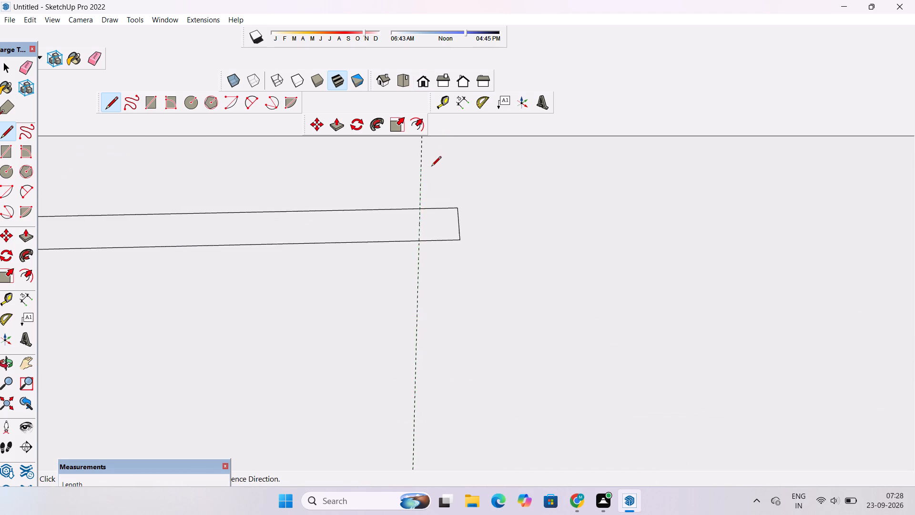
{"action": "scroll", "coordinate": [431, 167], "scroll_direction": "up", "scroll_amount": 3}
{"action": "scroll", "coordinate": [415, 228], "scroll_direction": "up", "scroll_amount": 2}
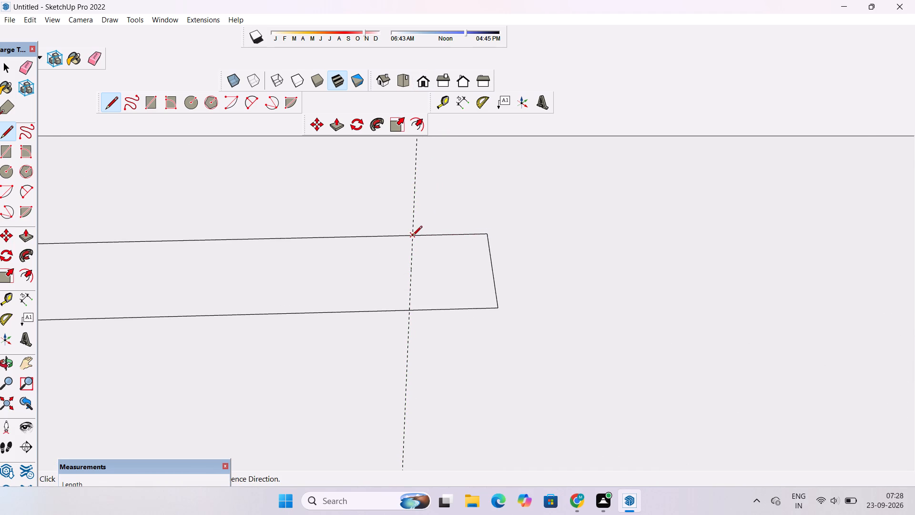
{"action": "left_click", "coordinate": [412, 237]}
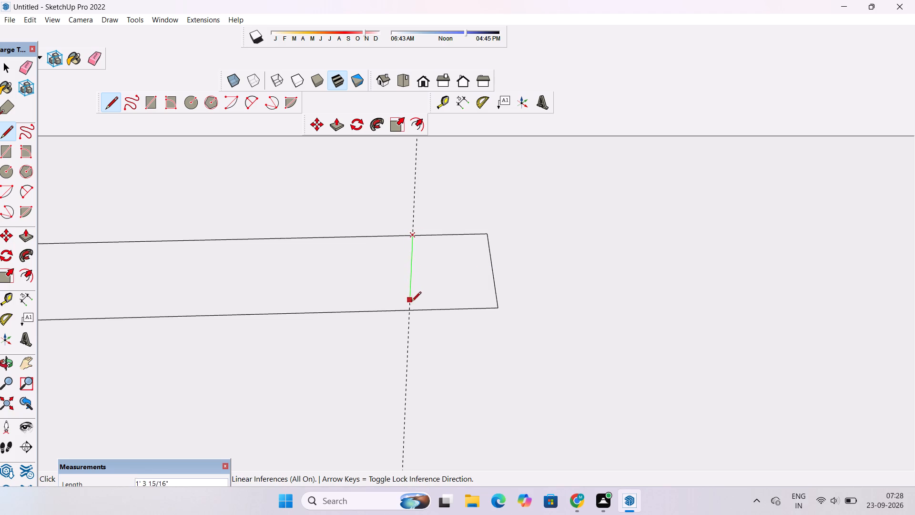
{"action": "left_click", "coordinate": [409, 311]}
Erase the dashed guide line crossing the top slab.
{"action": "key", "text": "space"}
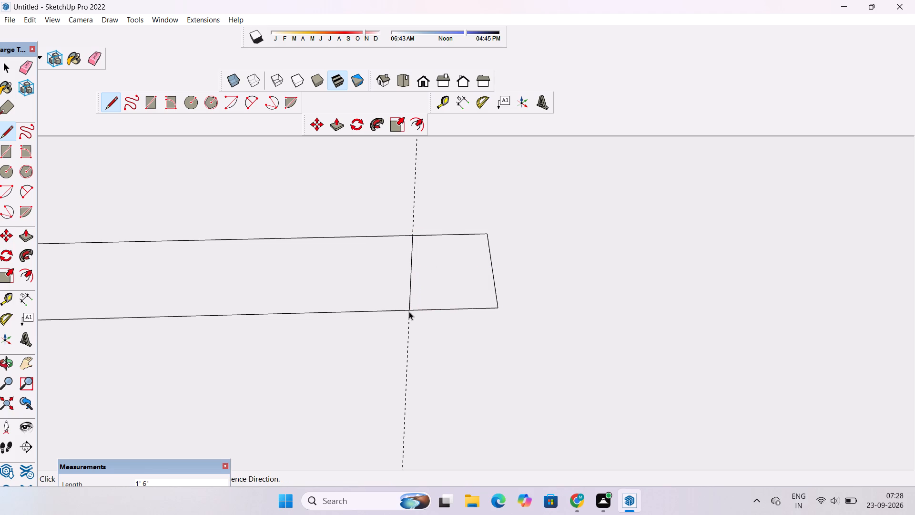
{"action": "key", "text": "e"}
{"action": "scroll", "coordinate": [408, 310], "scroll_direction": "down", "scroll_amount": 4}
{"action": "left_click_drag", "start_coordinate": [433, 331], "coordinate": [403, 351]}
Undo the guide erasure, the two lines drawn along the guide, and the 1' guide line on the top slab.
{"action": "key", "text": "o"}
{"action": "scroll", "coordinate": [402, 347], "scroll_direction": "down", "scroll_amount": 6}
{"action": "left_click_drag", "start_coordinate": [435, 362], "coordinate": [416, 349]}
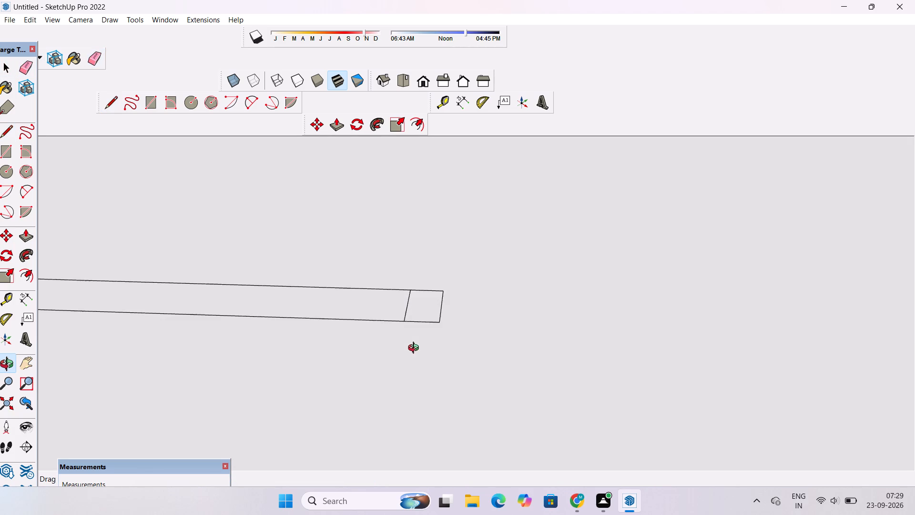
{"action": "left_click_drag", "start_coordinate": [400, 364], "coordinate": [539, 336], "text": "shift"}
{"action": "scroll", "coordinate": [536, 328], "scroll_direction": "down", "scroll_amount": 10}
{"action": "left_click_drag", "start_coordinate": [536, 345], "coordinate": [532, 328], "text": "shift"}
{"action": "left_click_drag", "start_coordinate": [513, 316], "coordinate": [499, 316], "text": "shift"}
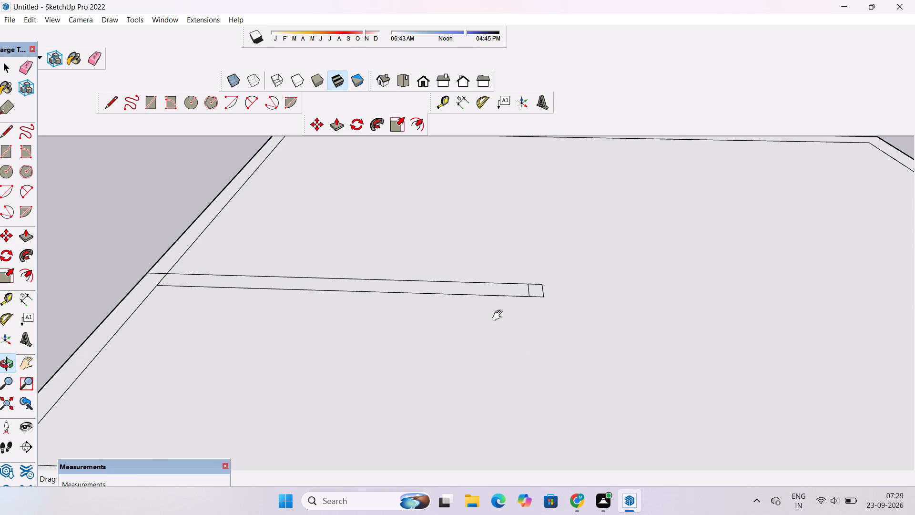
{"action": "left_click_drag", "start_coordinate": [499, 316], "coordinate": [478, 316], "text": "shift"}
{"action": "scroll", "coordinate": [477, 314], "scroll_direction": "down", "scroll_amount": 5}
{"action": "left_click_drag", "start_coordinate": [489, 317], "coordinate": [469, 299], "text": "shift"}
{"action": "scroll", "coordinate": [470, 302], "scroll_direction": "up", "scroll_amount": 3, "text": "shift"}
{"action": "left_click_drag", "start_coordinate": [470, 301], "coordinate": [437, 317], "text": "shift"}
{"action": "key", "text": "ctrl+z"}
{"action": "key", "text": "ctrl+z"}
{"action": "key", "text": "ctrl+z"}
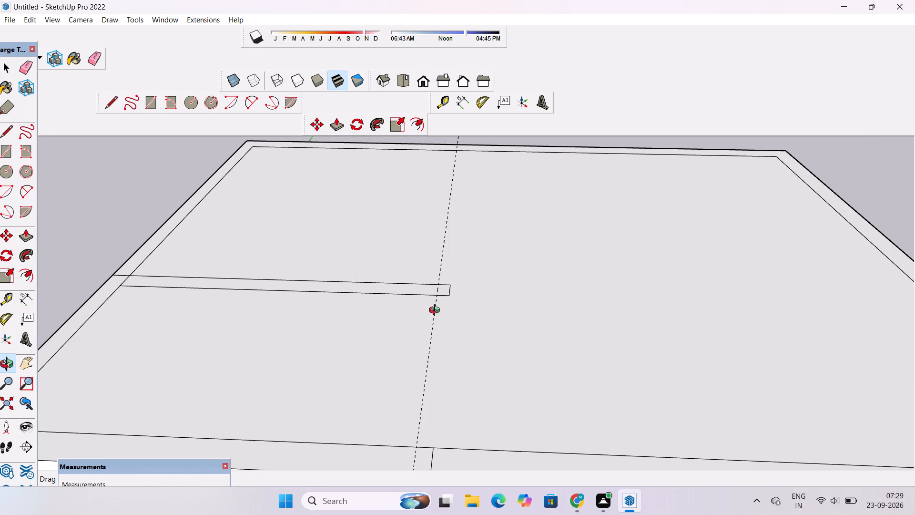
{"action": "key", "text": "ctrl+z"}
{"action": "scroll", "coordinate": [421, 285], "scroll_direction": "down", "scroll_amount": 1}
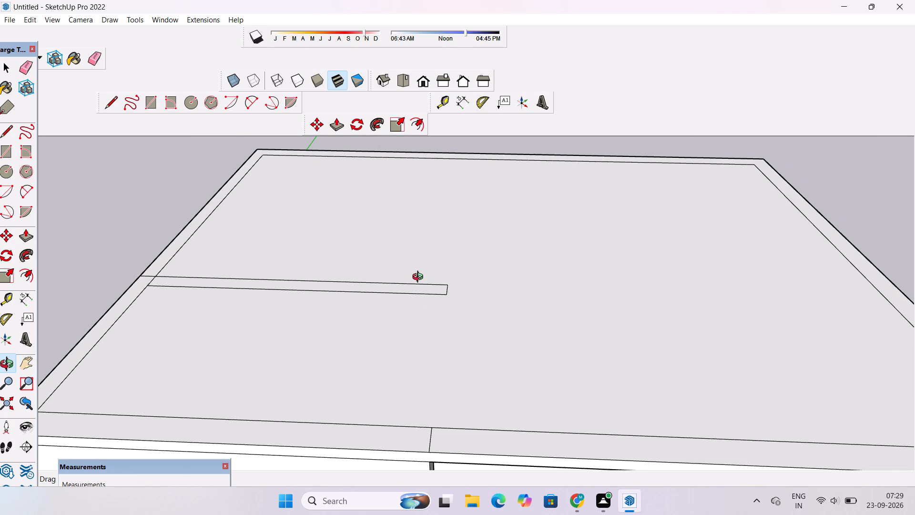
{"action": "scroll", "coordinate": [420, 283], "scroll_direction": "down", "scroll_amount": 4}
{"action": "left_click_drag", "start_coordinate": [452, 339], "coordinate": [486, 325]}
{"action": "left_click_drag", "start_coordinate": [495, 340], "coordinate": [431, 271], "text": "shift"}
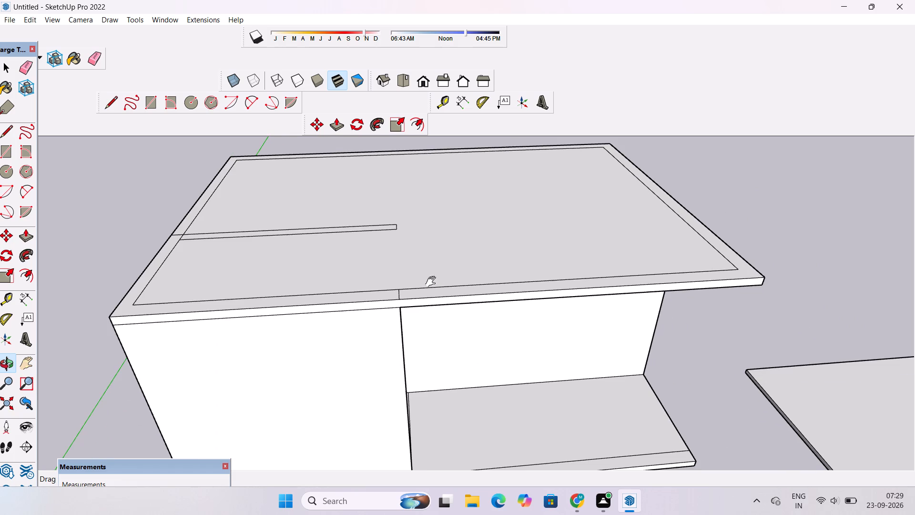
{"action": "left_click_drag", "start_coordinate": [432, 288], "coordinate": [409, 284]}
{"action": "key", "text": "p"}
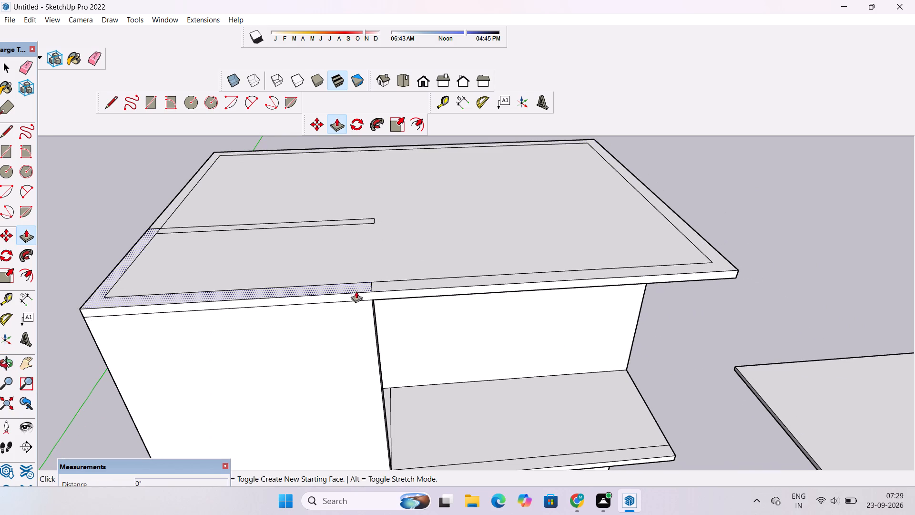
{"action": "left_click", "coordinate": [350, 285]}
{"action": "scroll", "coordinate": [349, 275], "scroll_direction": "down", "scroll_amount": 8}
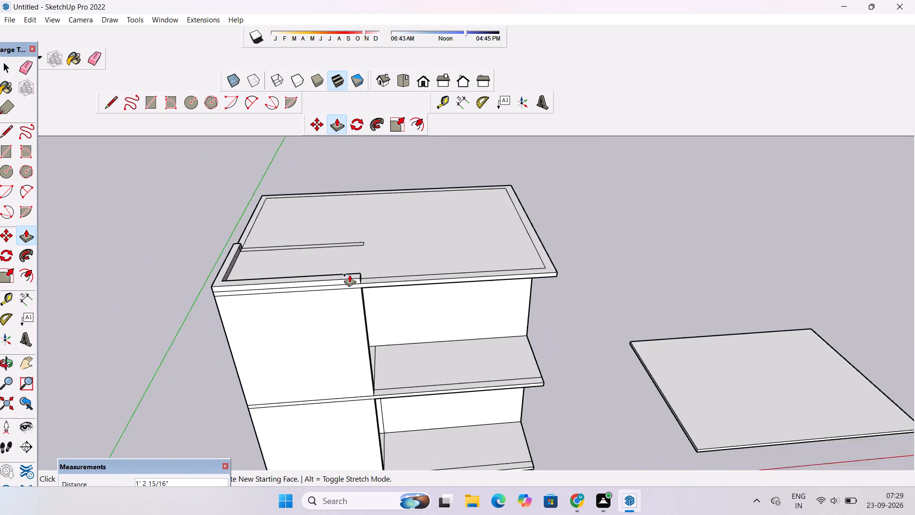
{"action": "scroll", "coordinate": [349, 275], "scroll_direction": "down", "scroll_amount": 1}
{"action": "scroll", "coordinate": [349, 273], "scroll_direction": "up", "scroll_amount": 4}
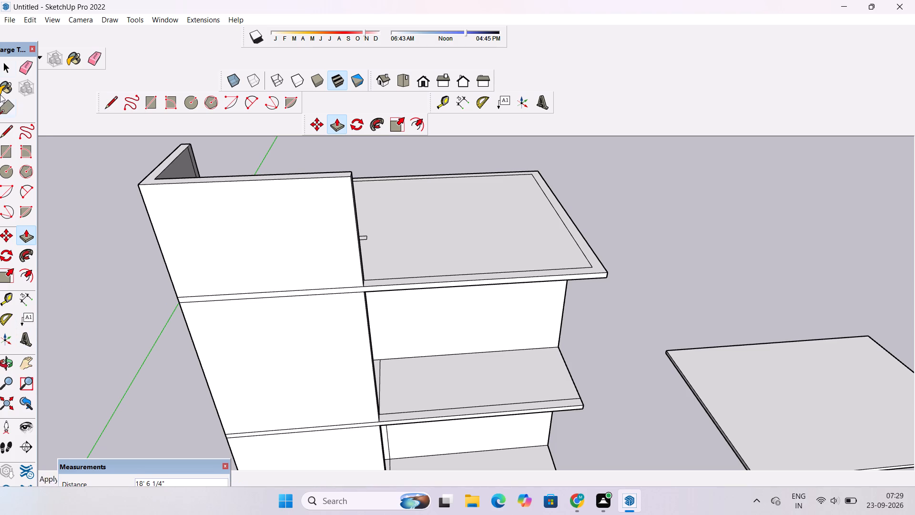
Erase the short edge separating the interior wall strip from the side border strip on the top slab.
{"action": "left_click", "coordinate": [22, 67]}
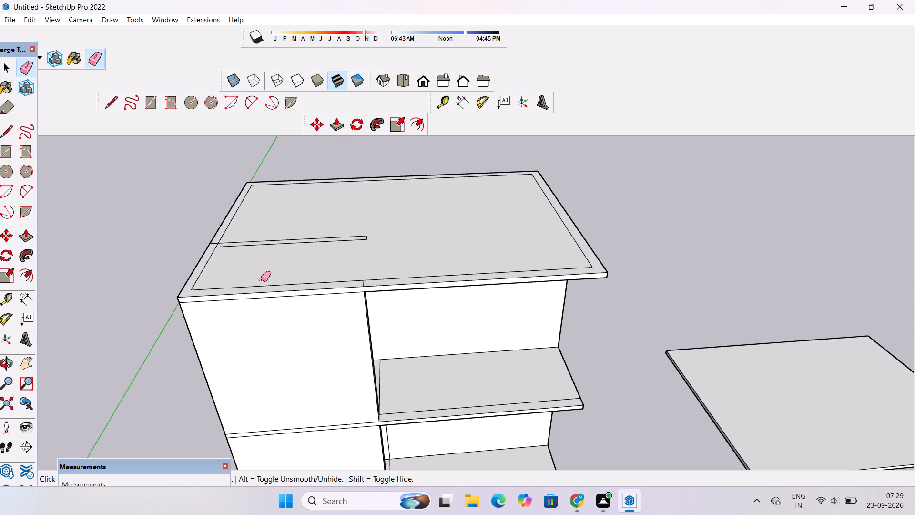
{"action": "scroll", "coordinate": [227, 228], "scroll_direction": "up", "scroll_amount": 17}
{"action": "left_click", "coordinate": [206, 255]}
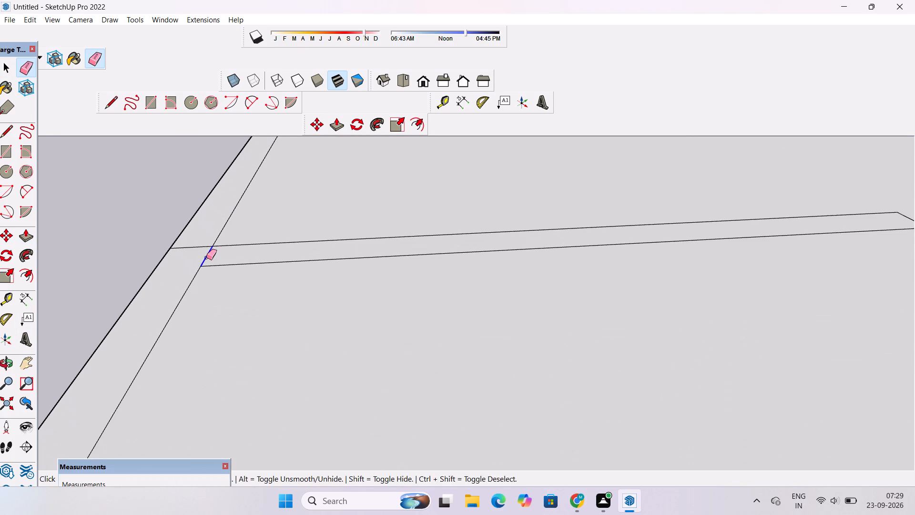
Push/Pull the joined border and interior wall strip on the top slab upward 17'.
{"action": "scroll", "coordinate": [199, 244], "scroll_direction": "down", "scroll_amount": 5}
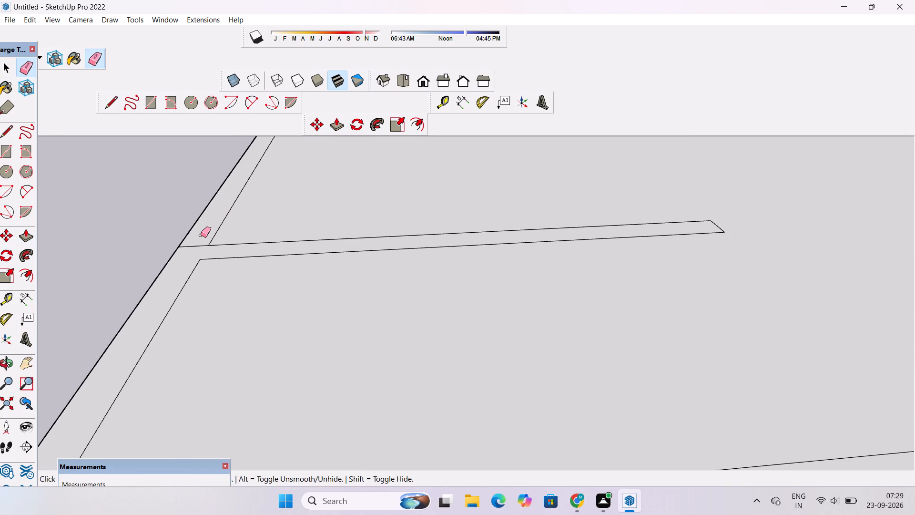
{"action": "key", "text": "p"}
{"action": "scroll", "coordinate": [202, 235], "scroll_direction": "down", "scroll_amount": 9}
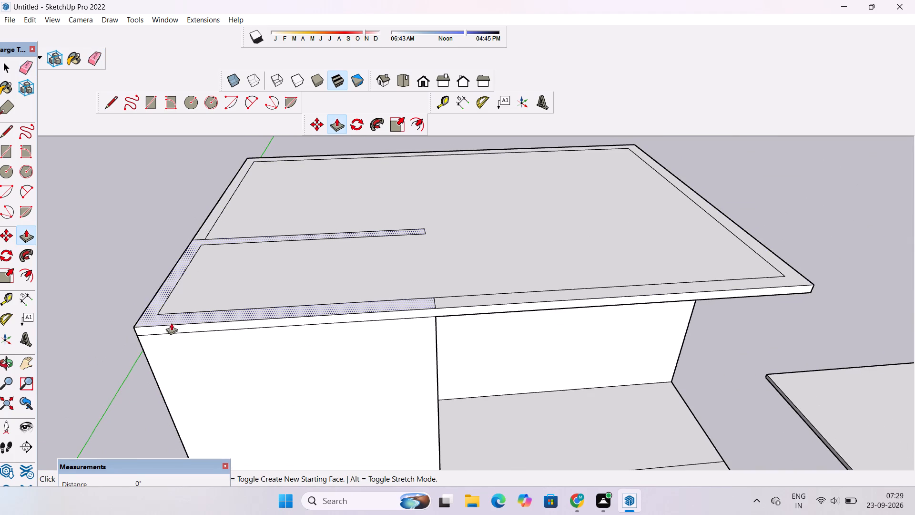
{"action": "left_click", "coordinate": [154, 318]}
{"action": "scroll", "coordinate": [154, 292], "scroll_direction": "down", "scroll_amount": 5}
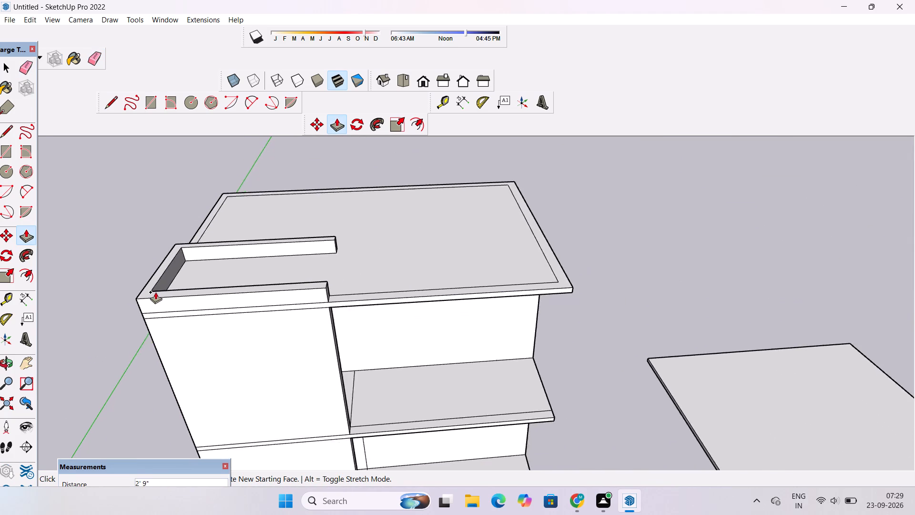
{"action": "scroll", "coordinate": [155, 292], "scroll_direction": "down", "scroll_amount": 9}
{"action": "scroll", "coordinate": [164, 267], "scroll_direction": "up", "scroll_amount": 2}
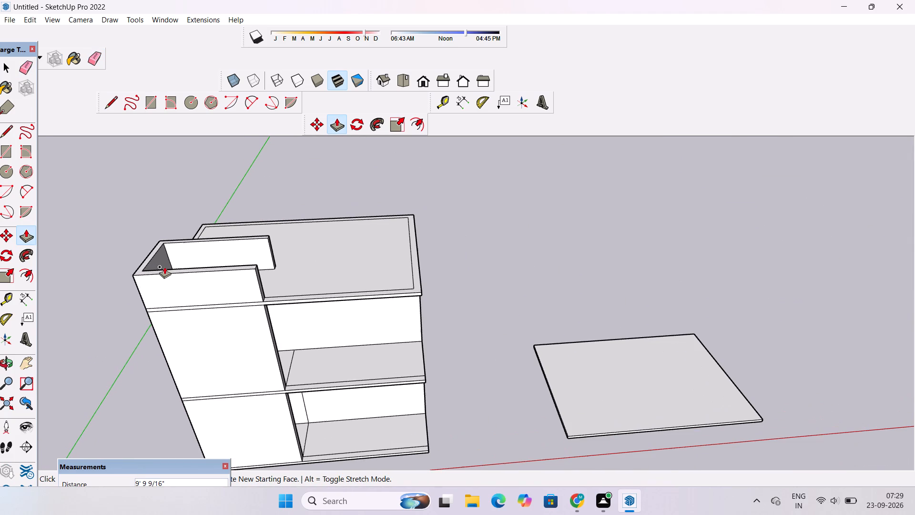
{"action": "scroll", "coordinate": [164, 267], "scroll_direction": "up", "scroll_amount": 1}
{"action": "key", "text": "i"}
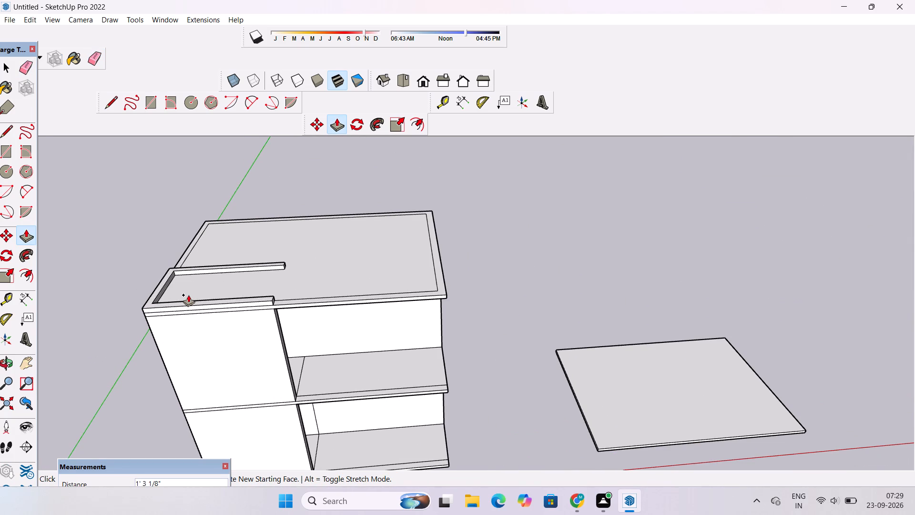
{"action": "key", "text": "o"}
{"action": "left_click_drag", "start_coordinate": [203, 312], "coordinate": [195, 259]}
{"action": "left_click_drag", "start_coordinate": [194, 272], "coordinate": [332, 265], "text": "shift"}
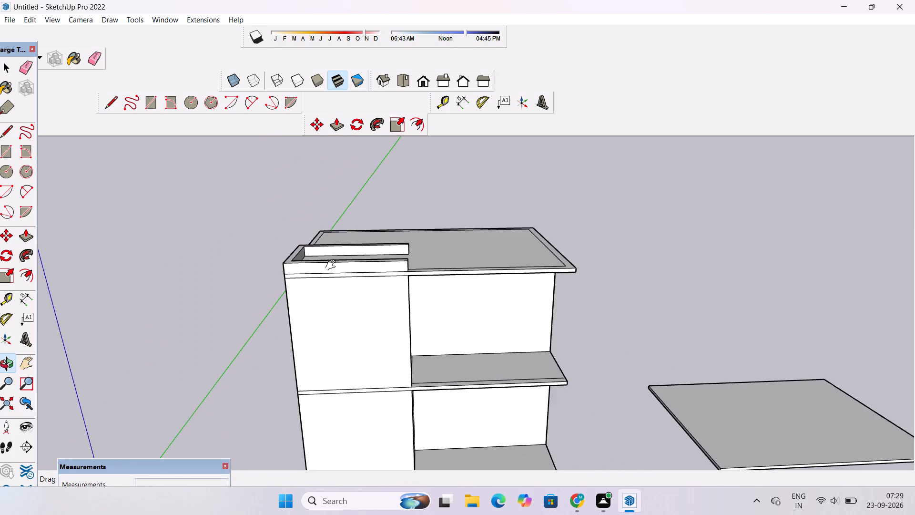
{"action": "scroll", "coordinate": [333, 265], "scroll_direction": "down", "scroll_amount": 6}
{"action": "left_click_drag", "start_coordinate": [346, 303], "coordinate": [266, 300]}
{"action": "left_click", "coordinate": [266, 300], "text": "shift"}
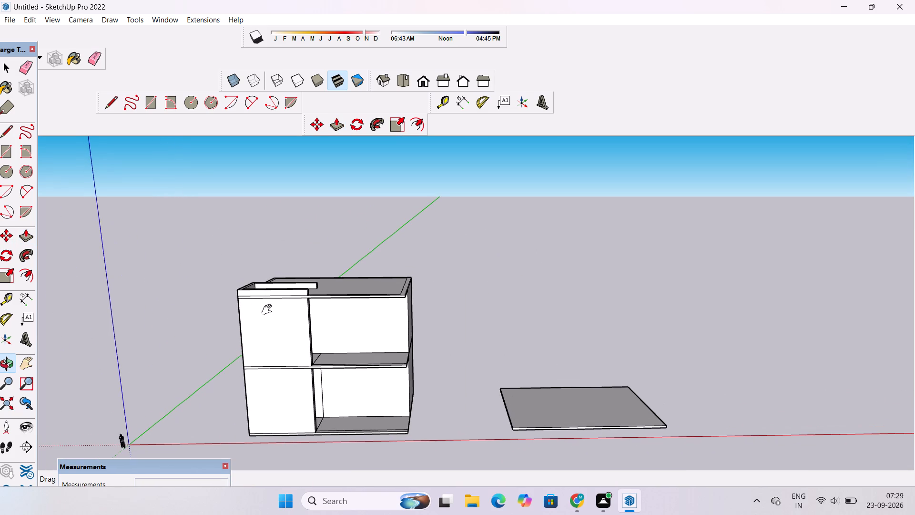
{"action": "key", "text": "p"}
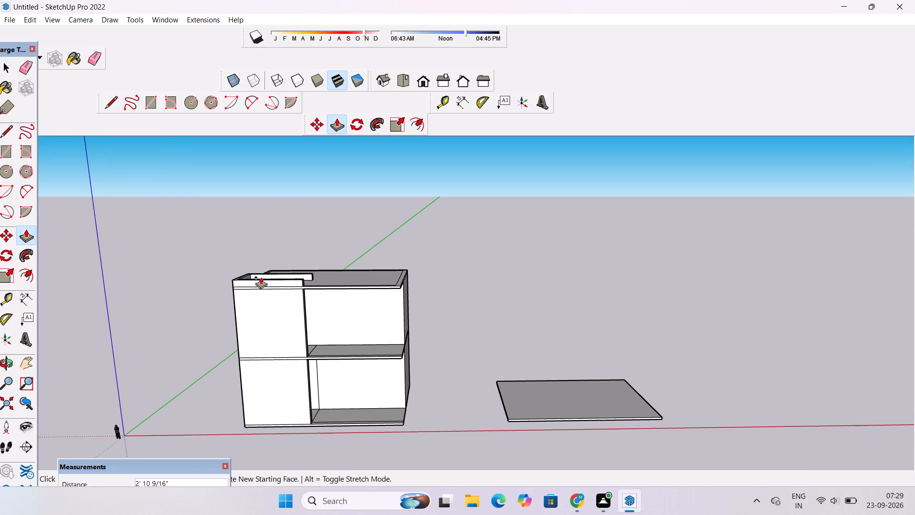
{"action": "scroll", "coordinate": [263, 272], "scroll_direction": "up", "scroll_amount": 4}
{"action": "scroll", "coordinate": [263, 272], "scroll_direction": "down", "scroll_amount": 4}
{"action": "scroll", "coordinate": [263, 272], "scroll_direction": "up", "scroll_amount": 1}
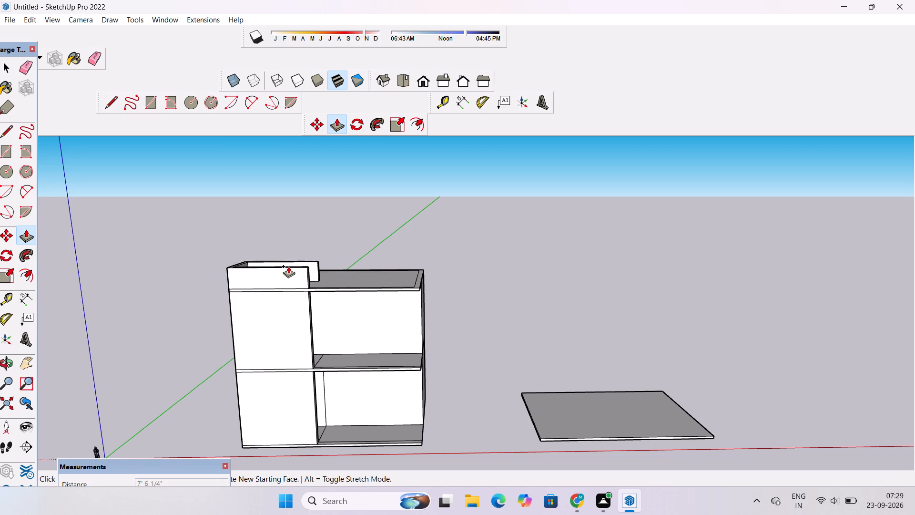
{"action": "scroll", "coordinate": [297, 261], "scroll_direction": "up", "scroll_amount": 1}
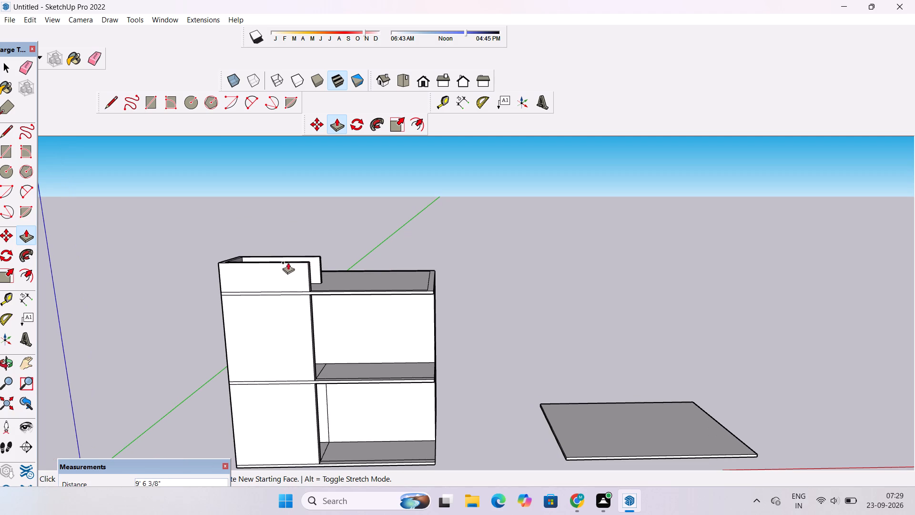
{"action": "scroll", "coordinate": [213, 272], "scroll_direction": "up", "scroll_amount": 4}
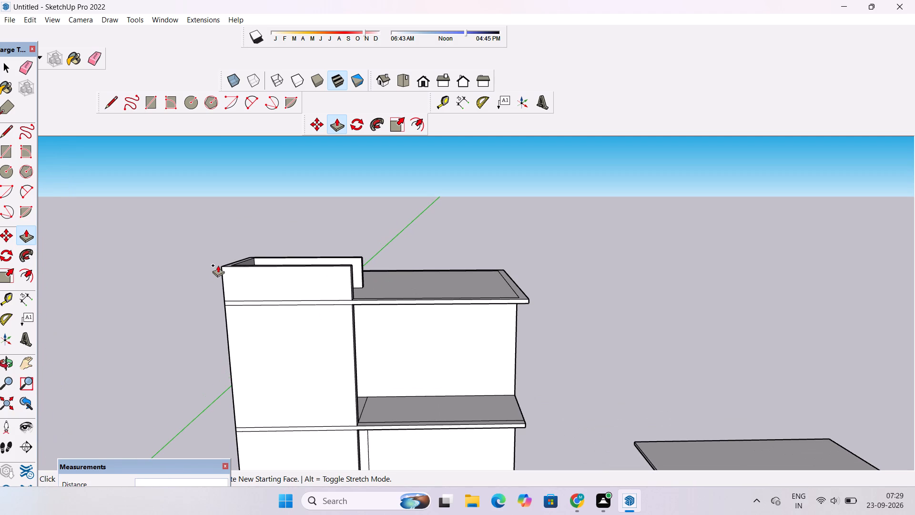
{"action": "scroll", "coordinate": [221, 259], "scroll_direction": "down", "scroll_amount": 2}
{"action": "scroll", "coordinate": [222, 259], "scroll_direction": "up", "scroll_amount": 1}
{"action": "scroll", "coordinate": [226, 254], "scroll_direction": "down", "scroll_amount": 2}
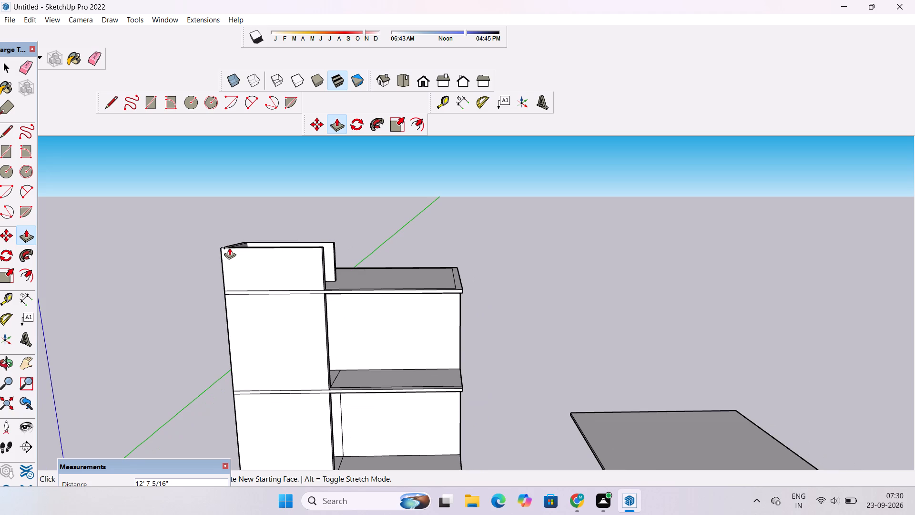
{"action": "scroll", "coordinate": [229, 247], "scroll_direction": "up", "scroll_amount": 2}
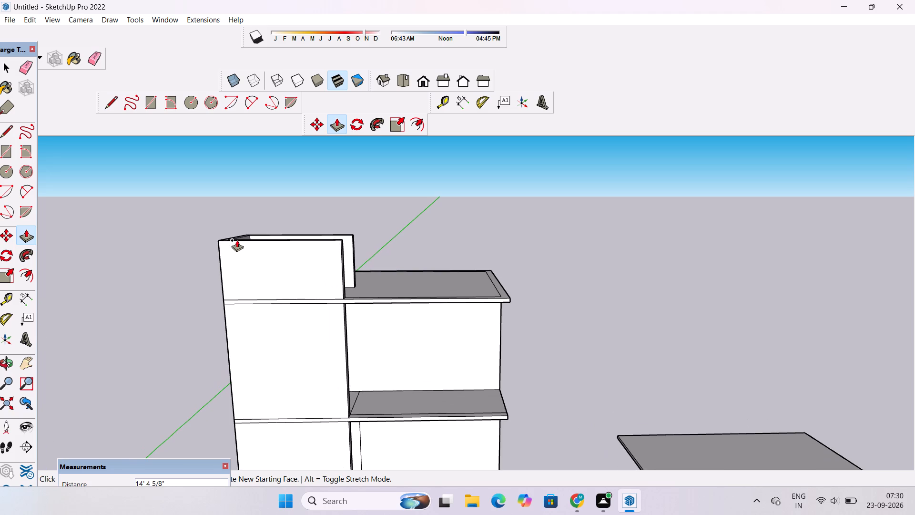
{"action": "scroll", "coordinate": [237, 240], "scroll_direction": "up", "scroll_amount": 1}
{"action": "scroll", "coordinate": [237, 240], "scroll_direction": "down", "scroll_amount": 1}
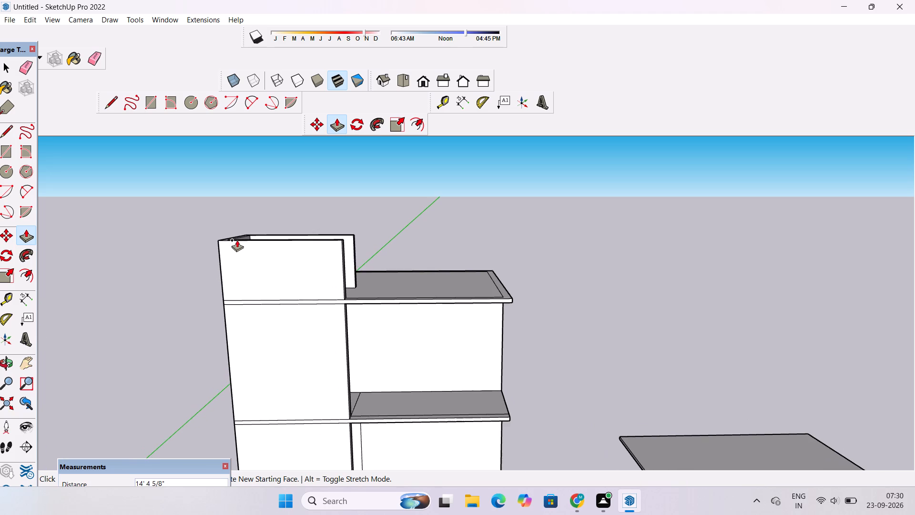
{"action": "scroll", "coordinate": [237, 240], "scroll_direction": "up", "scroll_amount": 1}
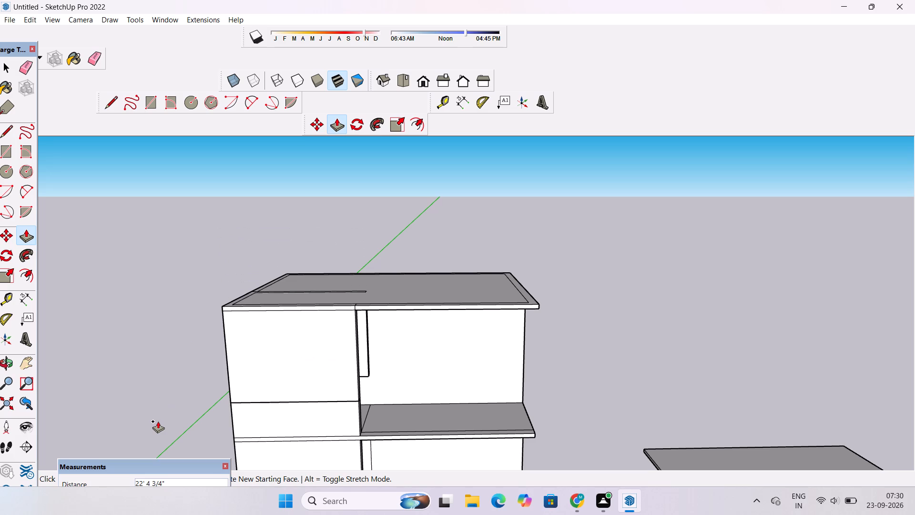
{"action": "key", "text": "0"}
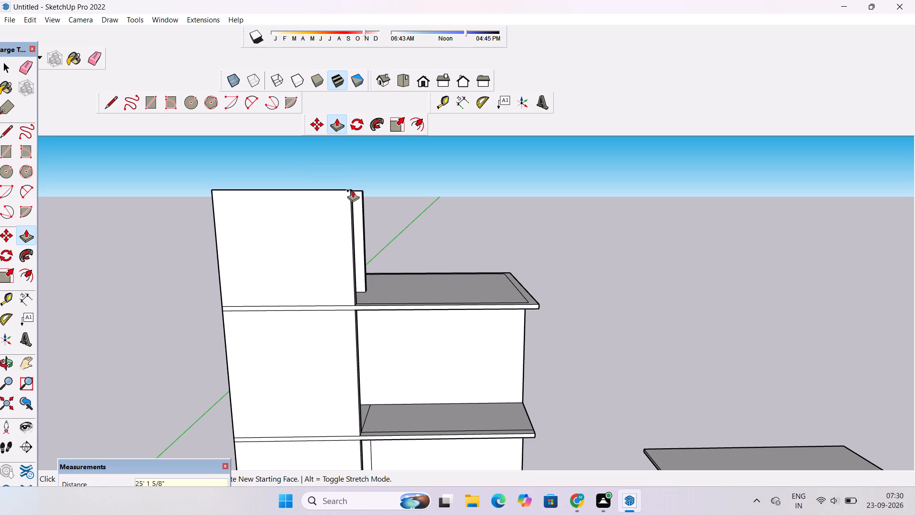
{"action": "type", "text": "17"}
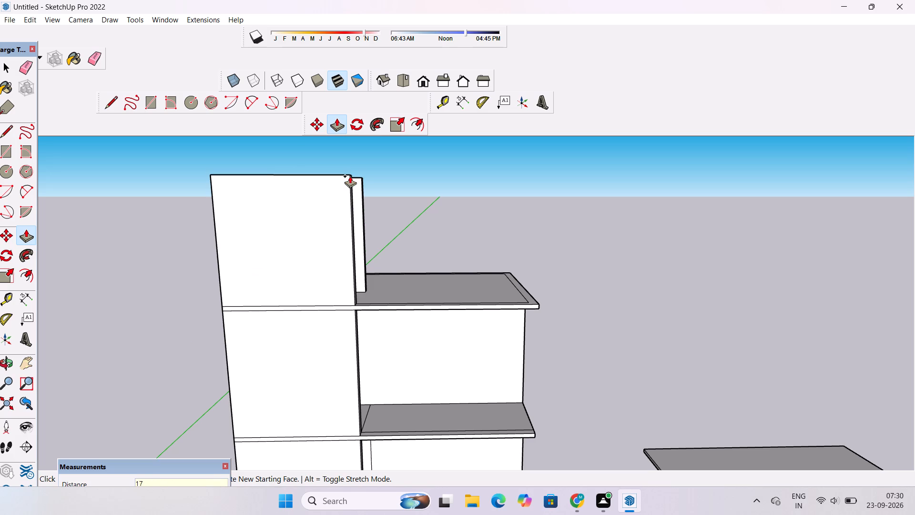
{"action": "key", "text": "apostrophe"}
{"action": "key", "text": "Return"}
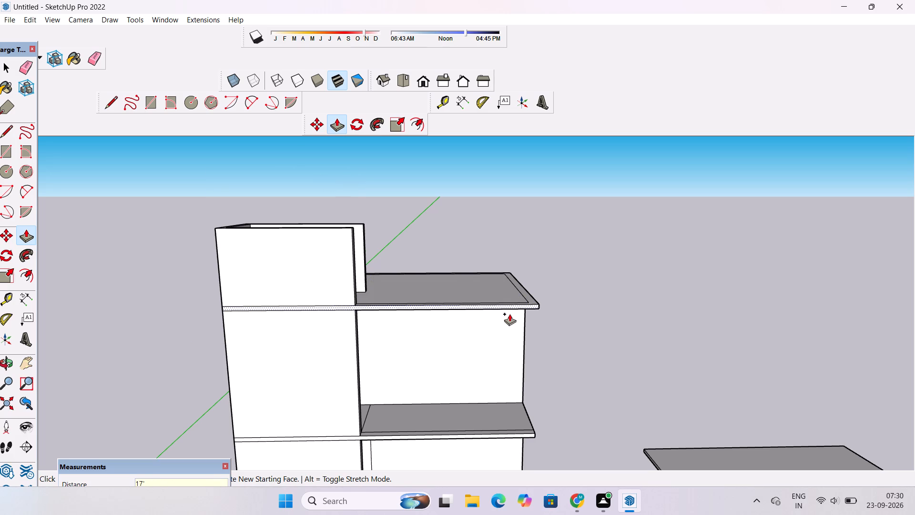
Erase the slab lines and vertical seams crossing the side wall of the lower storeys.
{"action": "scroll", "coordinate": [509, 314], "scroll_direction": "down", "scroll_amount": 1}
{"action": "key", "text": "o"}
{"action": "left_click_drag", "start_coordinate": [563, 326], "coordinate": [454, 440]}
{"action": "left_click_drag", "start_coordinate": [442, 380], "coordinate": [639, 377], "text": "shift"}
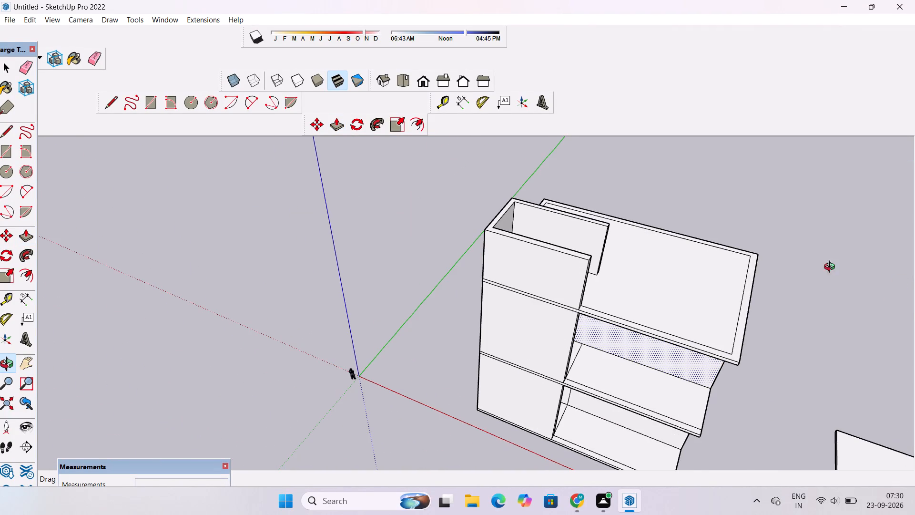
{"action": "scroll", "coordinate": [607, 315], "scroll_direction": "down", "scroll_amount": 6}
{"action": "left_click_drag", "start_coordinate": [574, 379], "coordinate": [663, 288]}
{"action": "scroll", "coordinate": [660, 305], "scroll_direction": "up", "scroll_amount": 6}
{"action": "scroll", "coordinate": [659, 307], "scroll_direction": "down", "scroll_amount": 2}
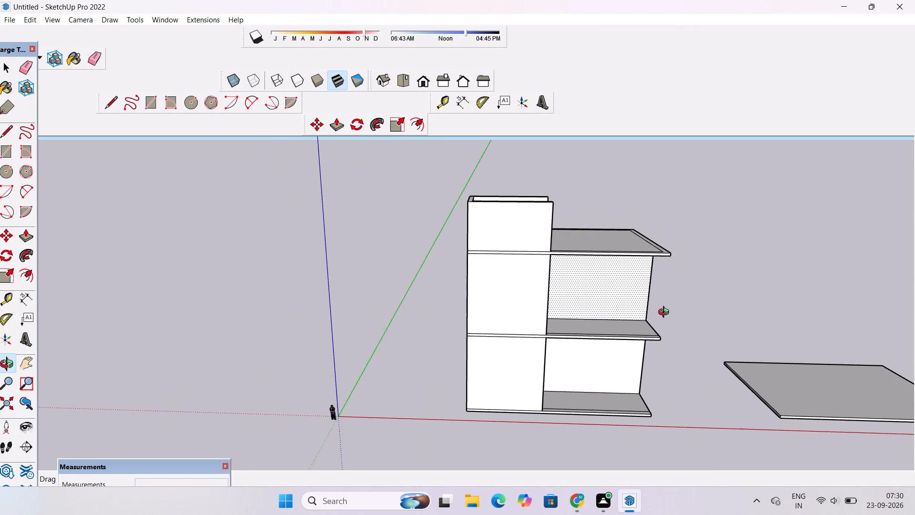
{"action": "left_click_drag", "start_coordinate": [670, 317], "coordinate": [547, 312], "text": "shift"}
{"action": "scroll", "coordinate": [547, 312], "scroll_direction": "up", "scroll_amount": 2, "text": "shift"}
{"action": "key", "text": "space"}
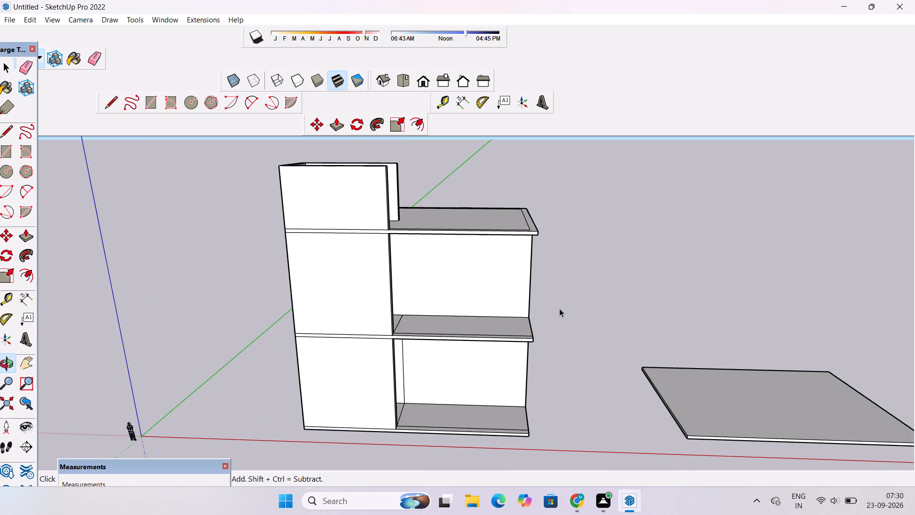
{"action": "key", "text": "o"}
{"action": "scroll", "coordinate": [559, 309], "scroll_direction": "down", "scroll_amount": 6}
{"action": "left_click_drag", "start_coordinate": [355, 339], "coordinate": [647, 455]}
{"action": "scroll", "coordinate": [517, 389], "scroll_direction": "up", "scroll_amount": 4}
{"action": "left_click_drag", "start_coordinate": [407, 392], "coordinate": [435, 334]}
{"action": "scroll", "coordinate": [433, 323], "scroll_direction": "up", "scroll_amount": 5}
{"action": "scroll", "coordinate": [425, 376], "scroll_direction": "up", "scroll_amount": 4}
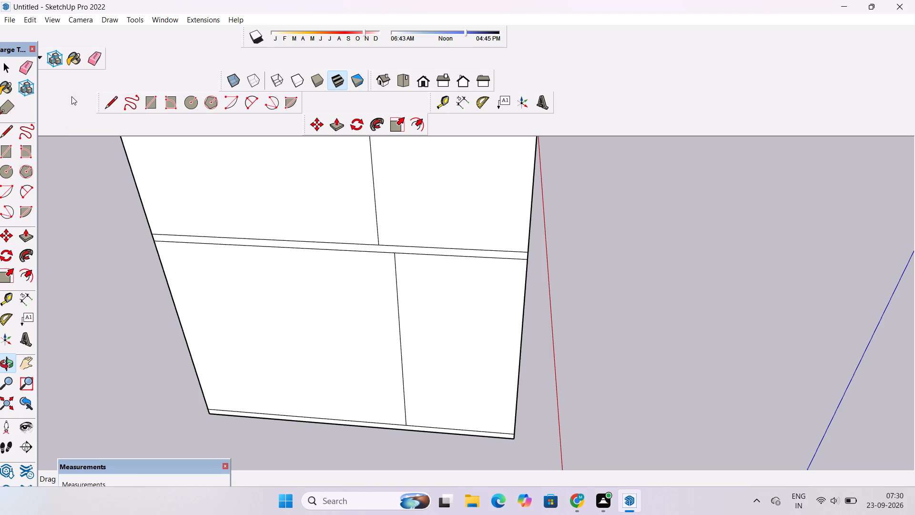
{"action": "left_click", "coordinate": [21, 70]}
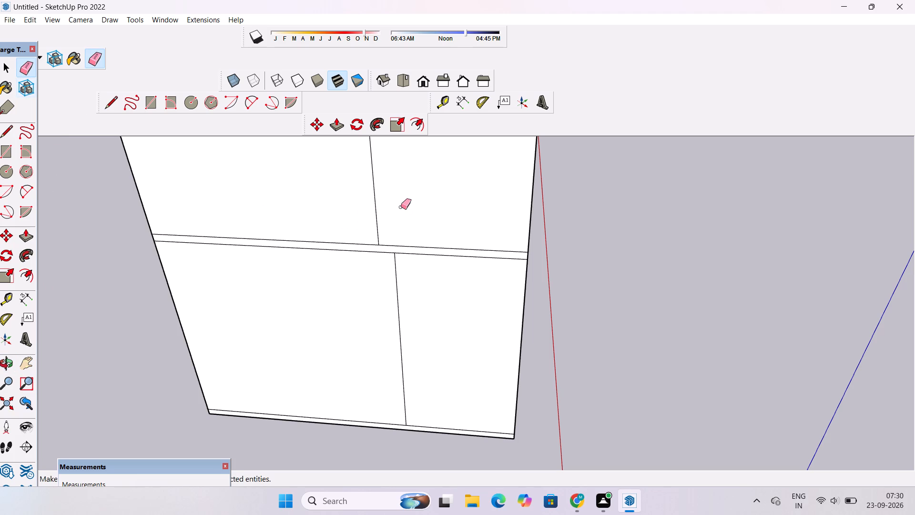
{"action": "left_click_drag", "start_coordinate": [387, 220], "coordinate": [400, 246]}
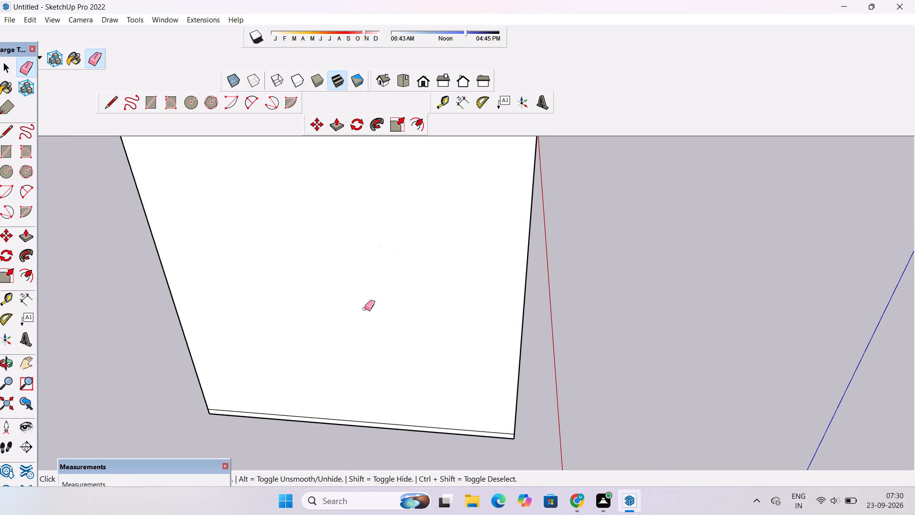
Examine the cleaned side wall and the open lower storeys from several angles.
{"action": "scroll", "coordinate": [364, 309], "scroll_direction": "down", "scroll_amount": 4}
{"action": "scroll", "coordinate": [364, 310], "scroll_direction": "up", "scroll_amount": 3}
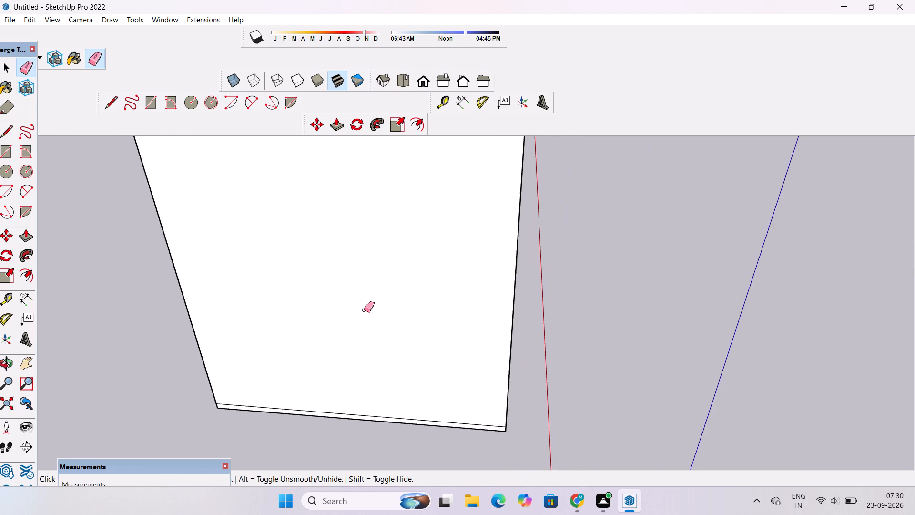
{"action": "scroll", "coordinate": [364, 310], "scroll_direction": "down", "scroll_amount": 3}
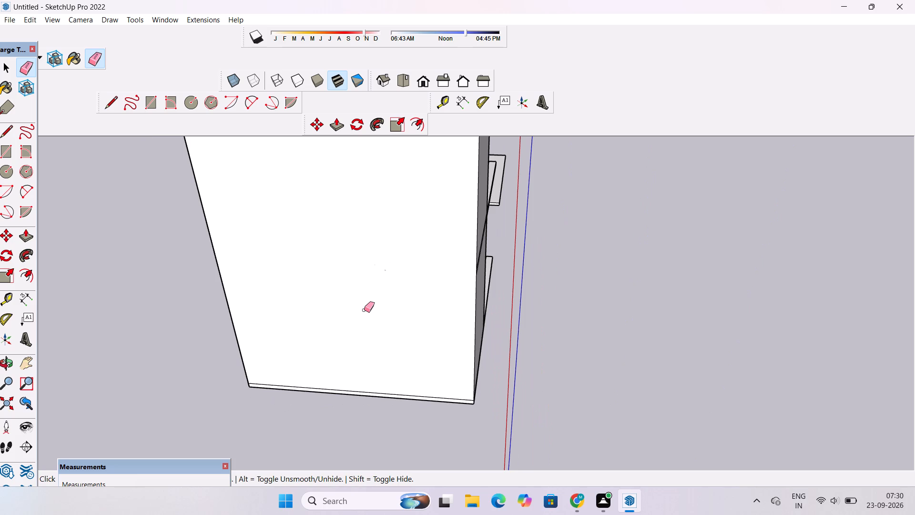
{"action": "key", "text": "o"}
{"action": "scroll", "coordinate": [364, 310], "scroll_direction": "down", "scroll_amount": 6}
{"action": "left_click_drag", "start_coordinate": [502, 338], "coordinate": [329, 412]}
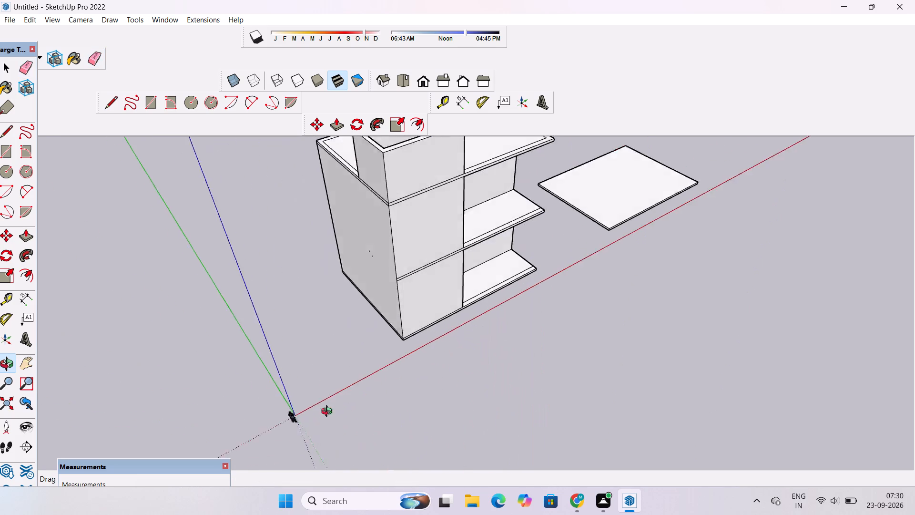
{"action": "left_click_drag", "start_coordinate": [329, 412], "coordinate": [335, 420]}
{"action": "scroll", "coordinate": [570, 241], "scroll_direction": "up", "scroll_amount": 4}
{"action": "left_click_drag", "start_coordinate": [604, 282], "coordinate": [273, 237]}
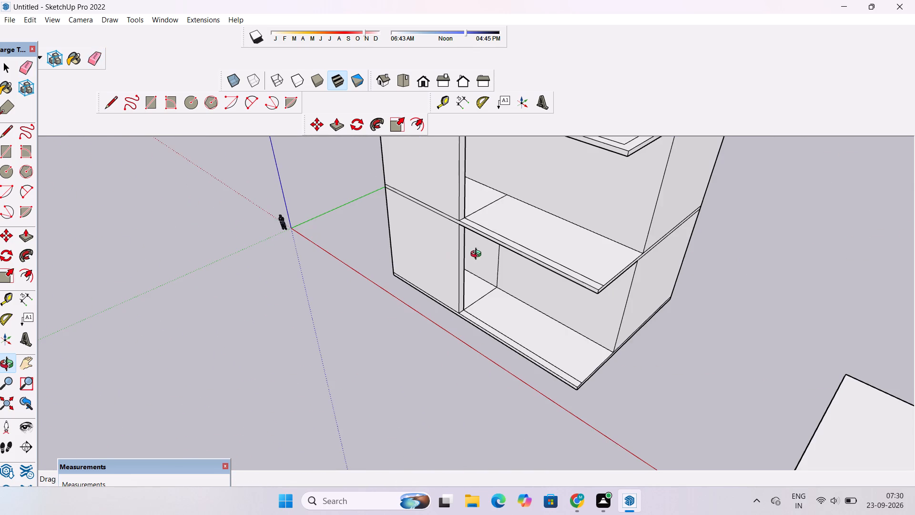
{"action": "left_click_drag", "start_coordinate": [478, 255], "coordinate": [399, 300], "text": "shift"}
{"action": "left_click_drag", "start_coordinate": [464, 311], "coordinate": [399, 211]}
{"action": "left_click_drag", "start_coordinate": [380, 220], "coordinate": [621, 301]}
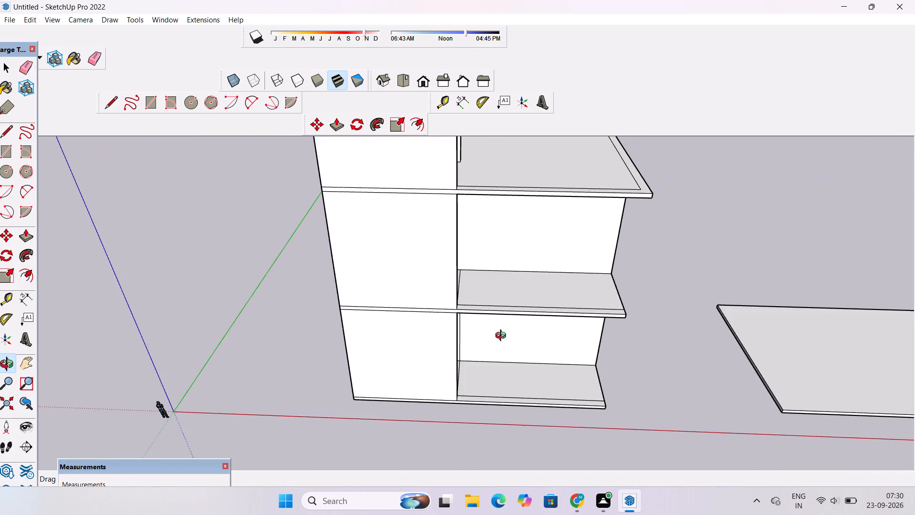
{"action": "left_click_drag", "start_coordinate": [503, 339], "coordinate": [366, 373], "text": "shift"}
{"action": "left_click_drag", "start_coordinate": [357, 381], "coordinate": [394, 365], "text": "shift"}
{"action": "left_click_drag", "start_coordinate": [375, 383], "coordinate": [407, 335]}
{"action": "left_click_drag", "start_coordinate": [399, 341], "coordinate": [448, 349], "text": "shift"}
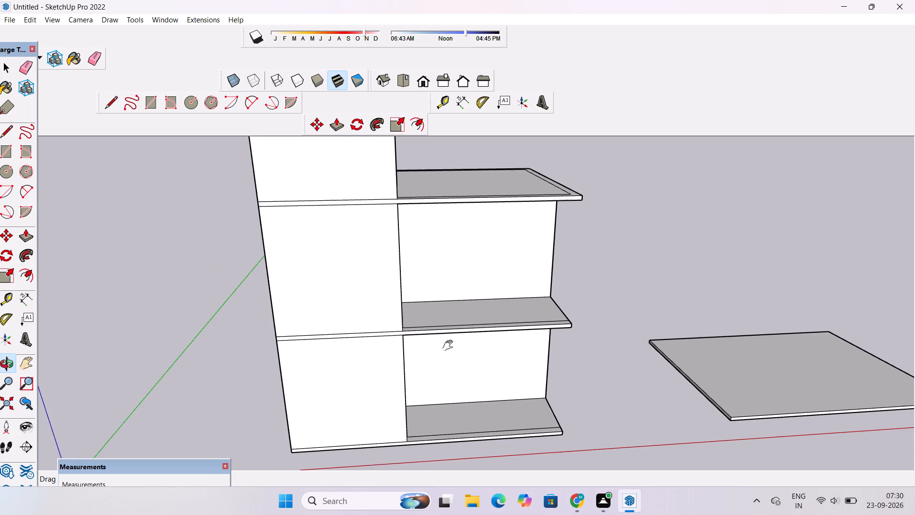
Push/Pull the remaining border strip around the open part of the top slab upward about 5' 10" to form a parapet.
{"action": "scroll", "coordinate": [441, 317], "scroll_direction": "down", "scroll_amount": 2}
{"action": "left_click_drag", "start_coordinate": [441, 320], "coordinate": [439, 361]}
{"action": "scroll", "coordinate": [448, 285], "scroll_direction": "up", "scroll_amount": 3}
{"action": "left_click_drag", "start_coordinate": [437, 295], "coordinate": [359, 353], "text": "shift"}
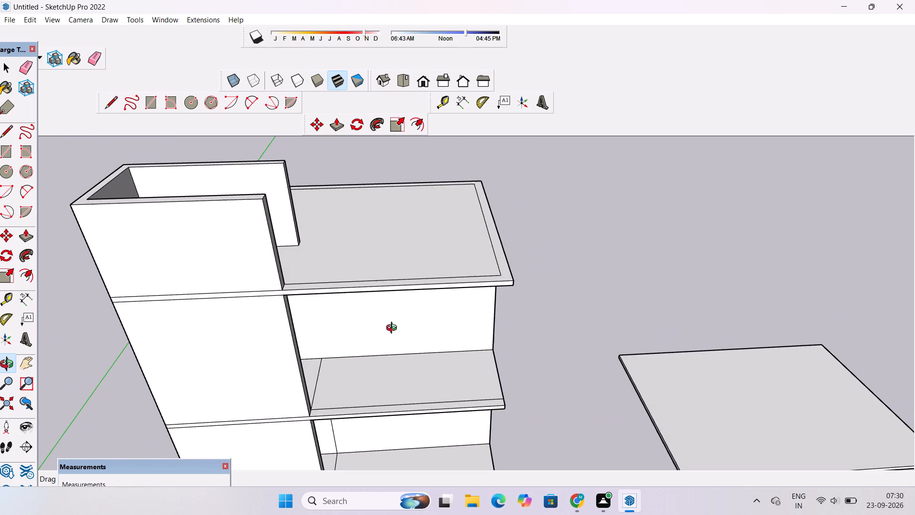
{"action": "left_click_drag", "start_coordinate": [436, 311], "coordinate": [407, 319]}
{"action": "left_click_drag", "start_coordinate": [406, 319], "coordinate": [407, 343], "text": "shift"}
{"action": "left_click_drag", "start_coordinate": [409, 344], "coordinate": [416, 352]}
{"action": "left_click_drag", "start_coordinate": [430, 349], "coordinate": [415, 347]}
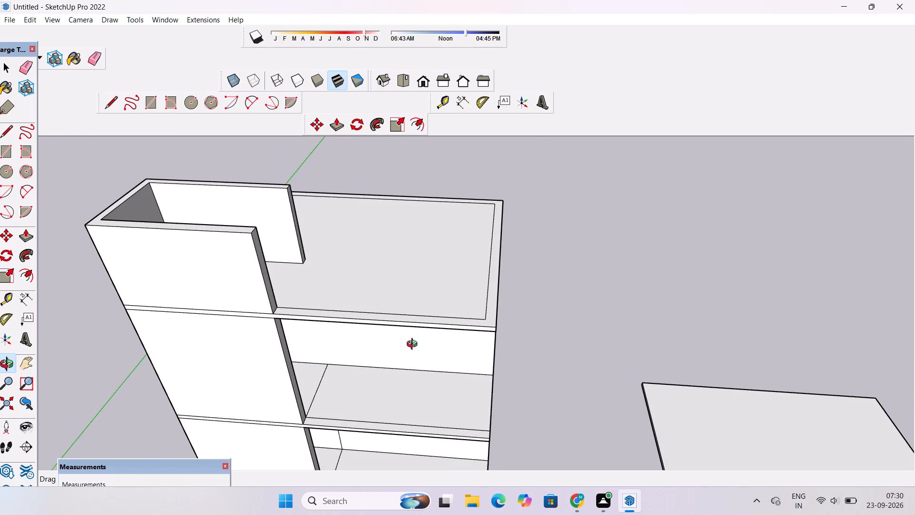
{"action": "scroll", "coordinate": [414, 345], "scroll_direction": "up", "scroll_amount": 2}
{"action": "left_click_drag", "start_coordinate": [414, 345], "coordinate": [415, 350], "text": "shift"}
{"action": "scroll", "coordinate": [415, 350], "scroll_direction": "down", "scroll_amount": 3}
{"action": "left_click_drag", "start_coordinate": [415, 349], "coordinate": [412, 360], "text": "shift"}
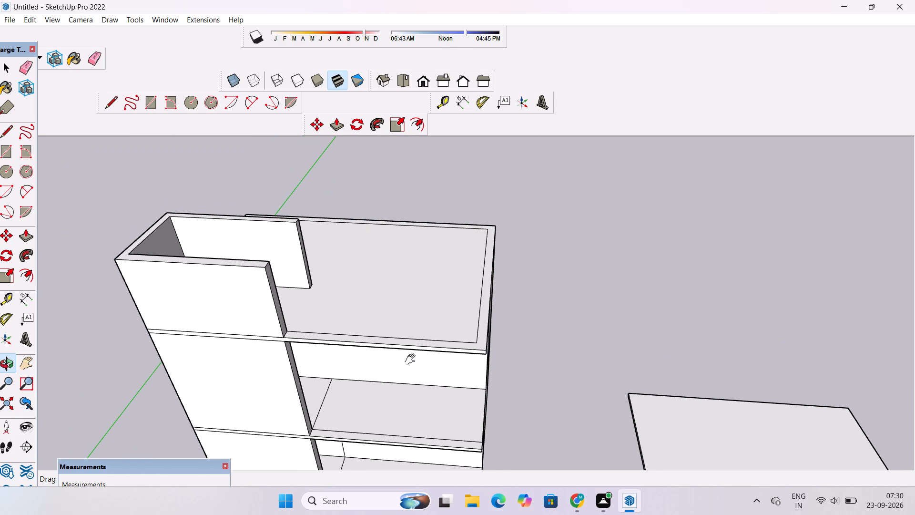
{"action": "left_click_drag", "start_coordinate": [412, 360], "coordinate": [419, 342], "text": "shift"}
{"action": "left_click", "coordinate": [419, 342]}
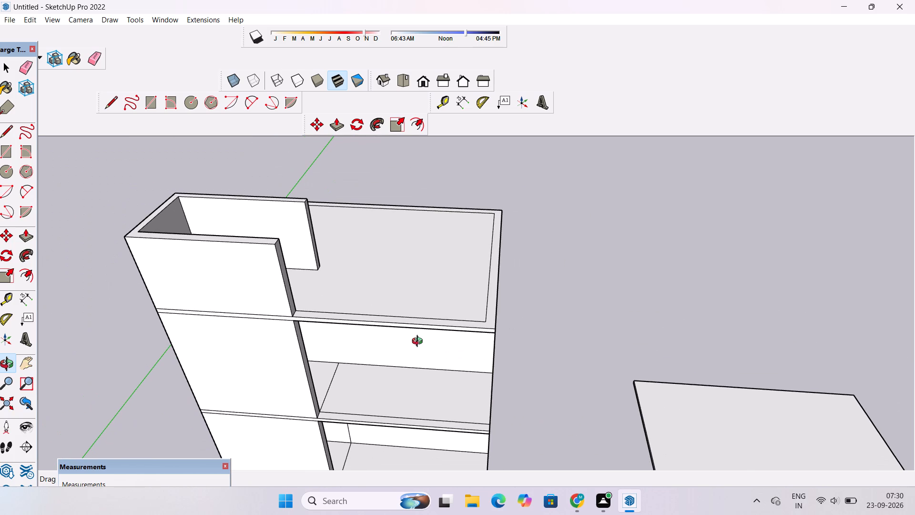
{"action": "key", "text": "p"}
{"action": "scroll", "coordinate": [419, 342], "scroll_direction": "up", "scroll_amount": 3}
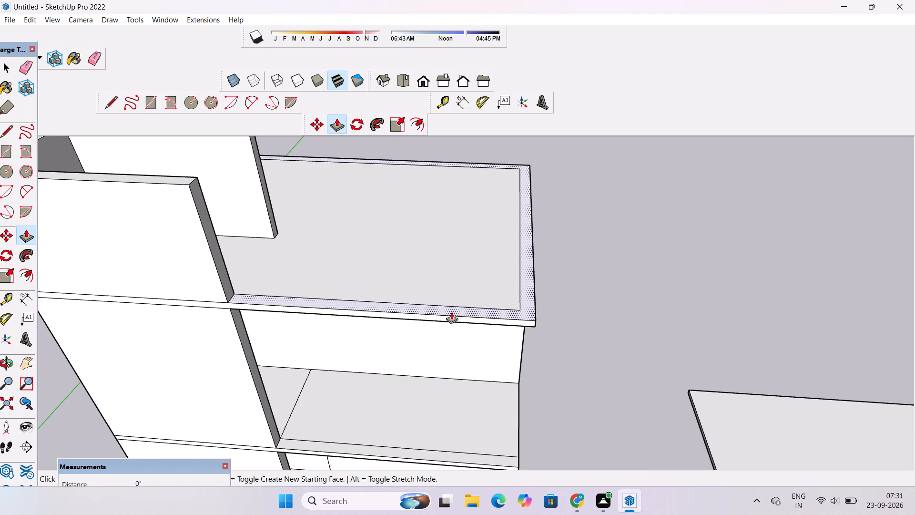
{"action": "left_click", "coordinate": [451, 312]}
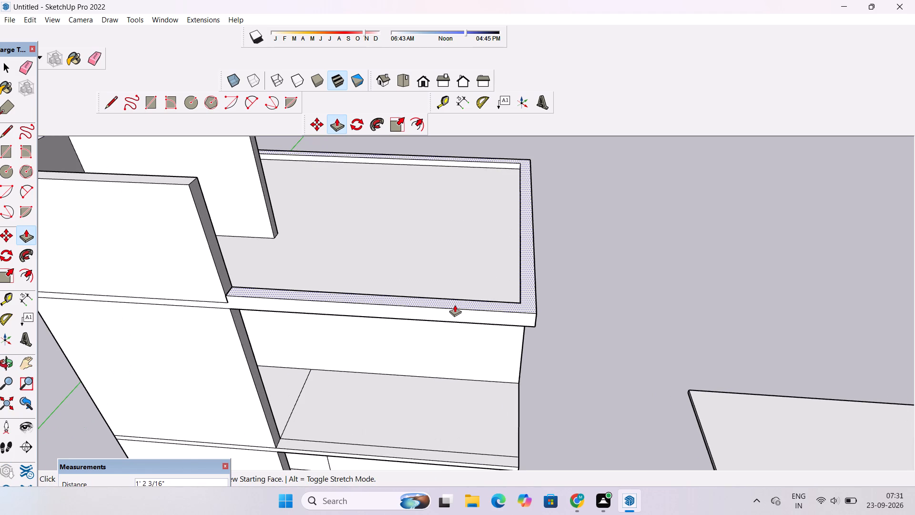
{"action": "scroll", "coordinate": [455, 305], "scroll_direction": "down", "scroll_amount": 2}
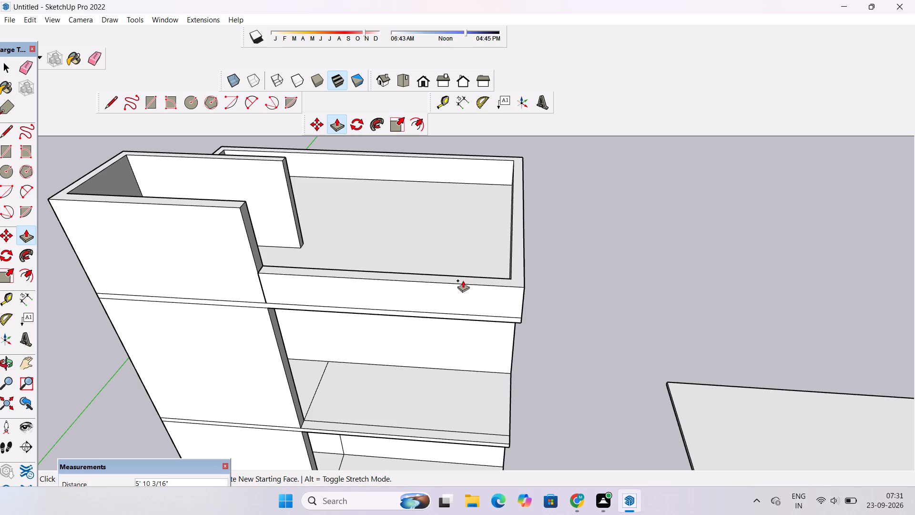
{"action": "left_click", "coordinate": [463, 280]}
{"action": "key", "text": "space"}
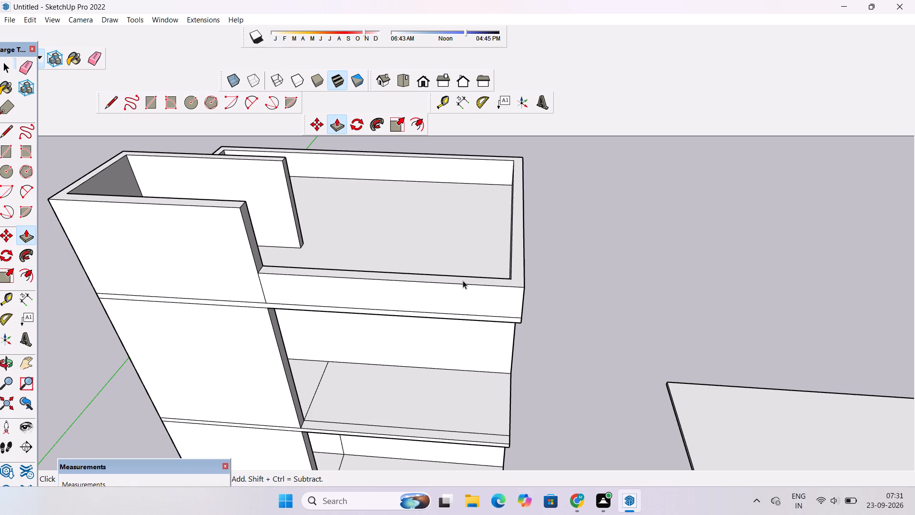
Draw a 2' line across the parapet top from its inner front corner to the outer side edge.
{"action": "scroll", "coordinate": [463, 280], "scroll_direction": "up", "scroll_amount": 2}
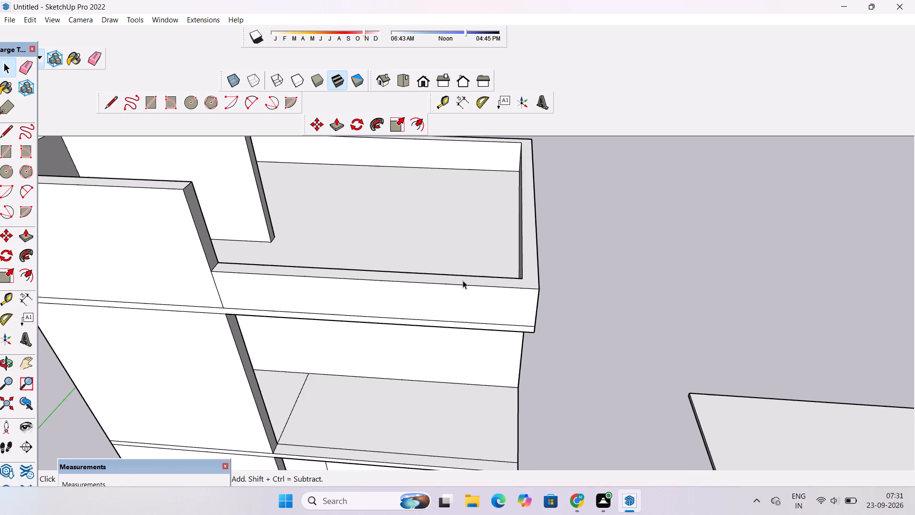
{"action": "scroll", "coordinate": [463, 280], "scroll_direction": "down", "scroll_amount": 2}
{"action": "key", "text": "l"}
{"action": "scroll", "coordinate": [526, 276], "scroll_direction": "up", "scroll_amount": 11}
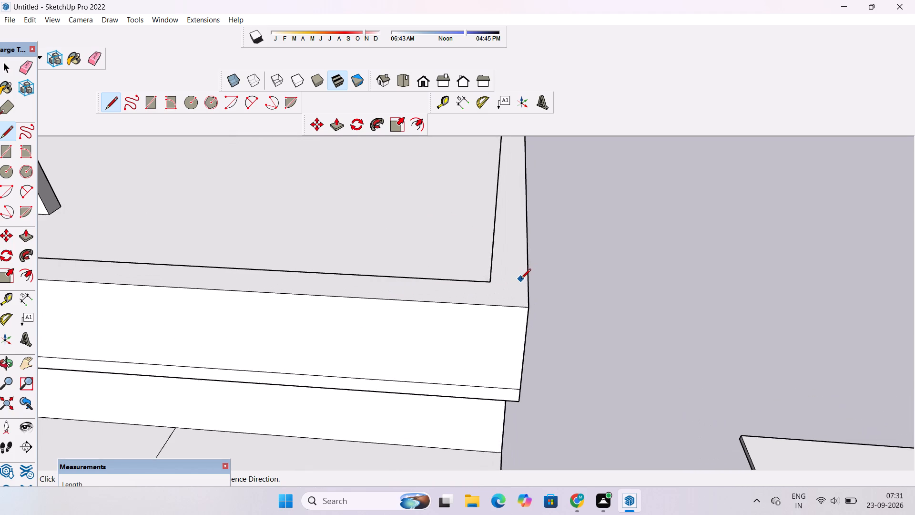
{"action": "scroll", "coordinate": [521, 279], "scroll_direction": "up", "scroll_amount": 3}
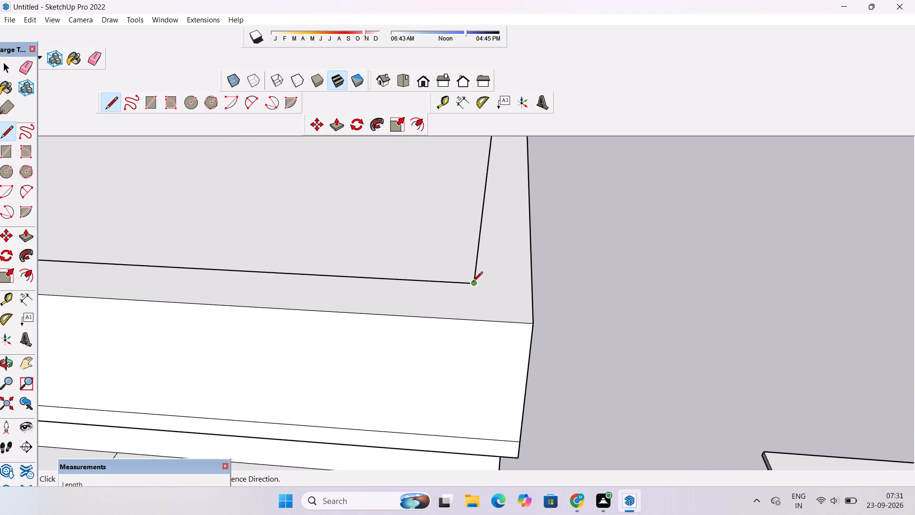
{"action": "left_click", "coordinate": [473, 283]}
{"action": "left_click", "coordinate": [533, 289]}
{"action": "scroll", "coordinate": [533, 288], "scroll_direction": "up", "scroll_amount": 4}
{"action": "scroll", "coordinate": [533, 288], "scroll_direction": "down", "scroll_amount": 3}
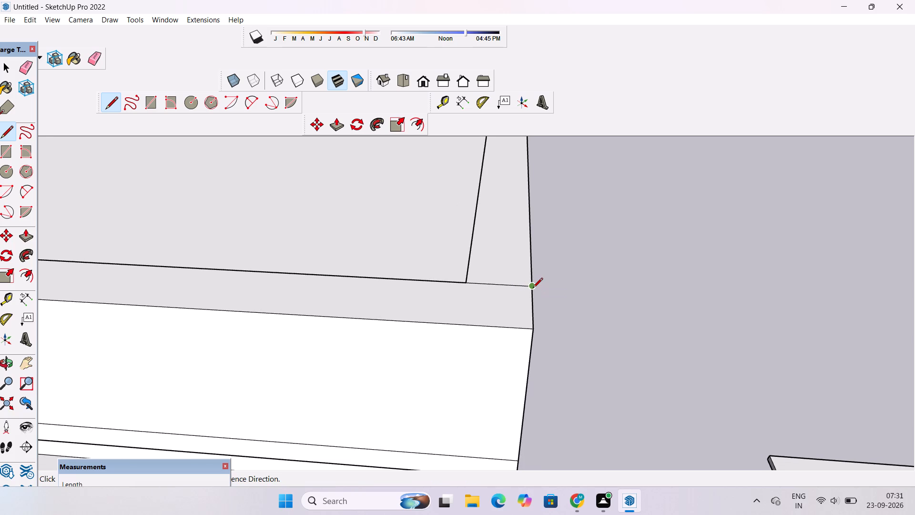
{"action": "key", "text": "space"}
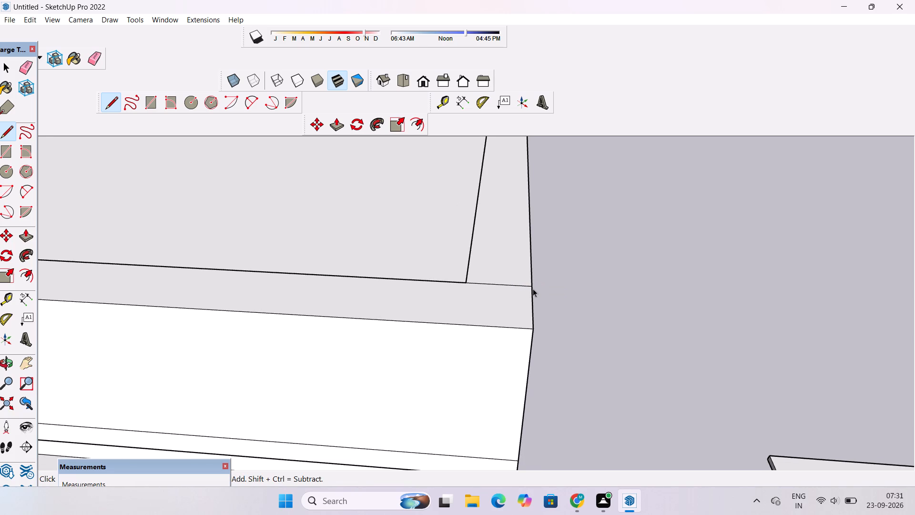
Push/Pull the side and back portion of the parapet top upward 4'.
{"action": "scroll", "coordinate": [533, 288], "scroll_direction": "down", "scroll_amount": 7}
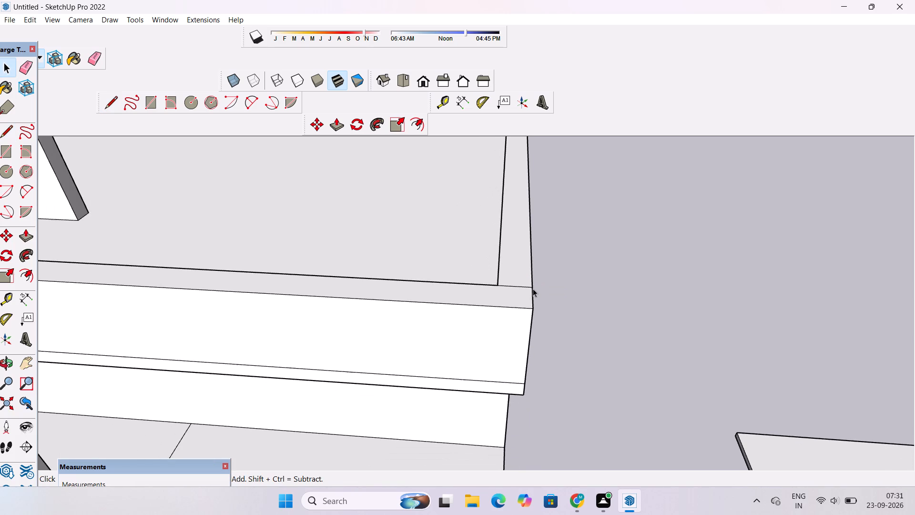
{"action": "scroll", "coordinate": [533, 288], "scroll_direction": "up", "scroll_amount": 1}
{"action": "scroll", "coordinate": [533, 288], "scroll_direction": "down", "scroll_amount": 3}
{"action": "scroll", "coordinate": [534, 268], "scroll_direction": "up", "scroll_amount": 1}
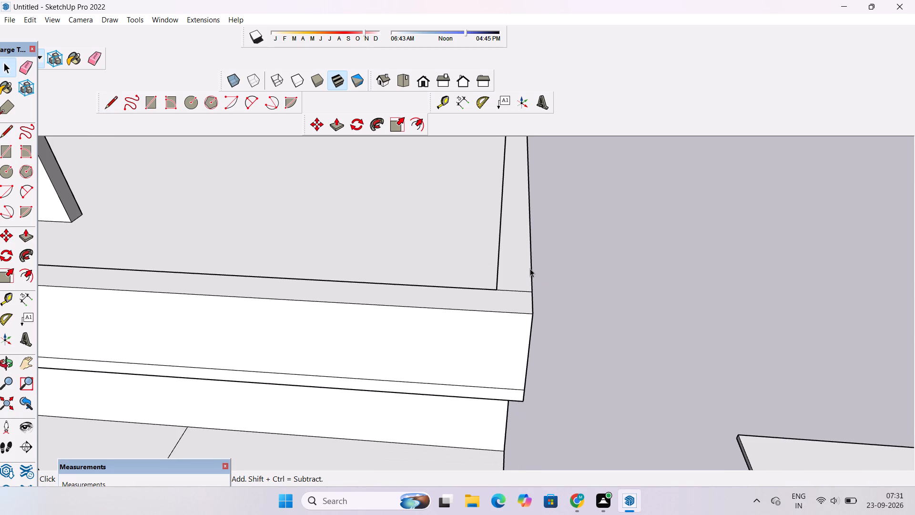
{"action": "left_click", "coordinate": [519, 269]}
{"action": "key", "text": "p"}
{"action": "left_click", "coordinate": [519, 269]}
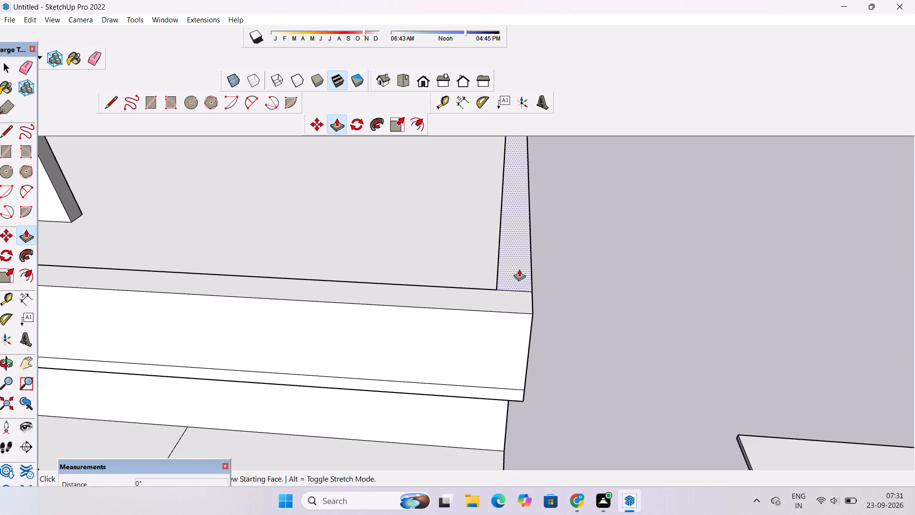
{"action": "scroll", "coordinate": [519, 269], "scroll_direction": "down", "scroll_amount": 17}
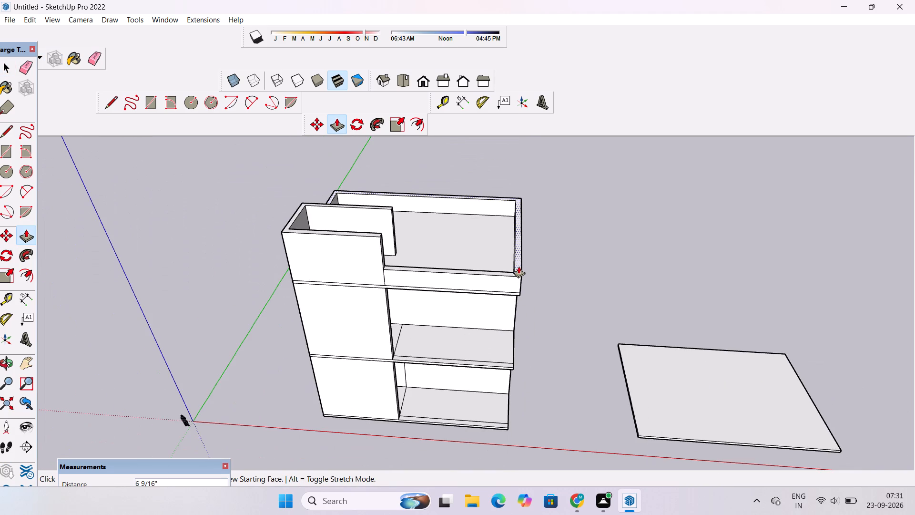
{"action": "scroll", "coordinate": [518, 263], "scroll_direction": "up", "scroll_amount": 4}
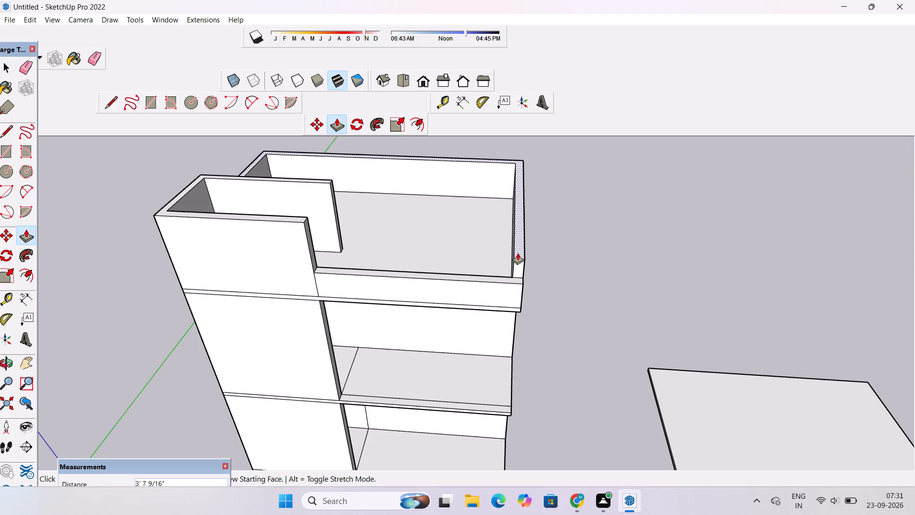
{"action": "type", "text": "4'"}
{"action": "key", "text": "Return"}
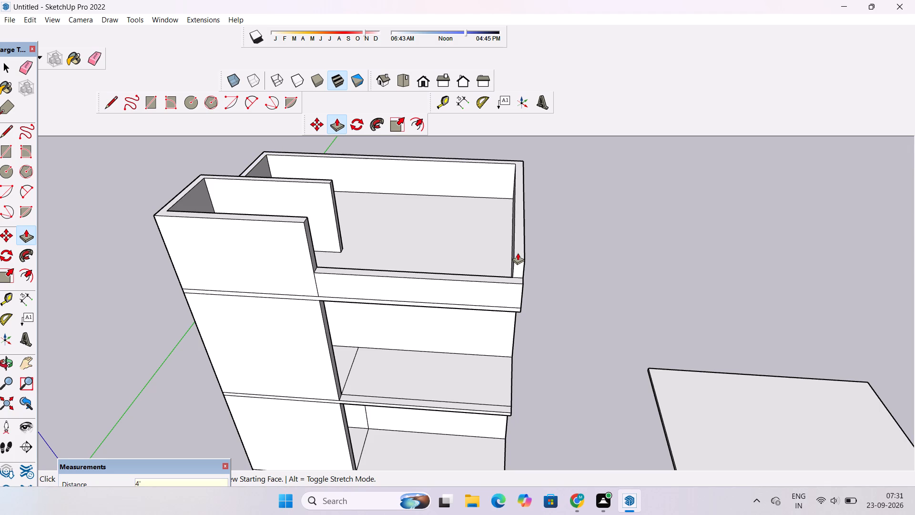
Draw a 2' line across the low front parapet's top from the raised side wall's inner corner to the outer edge.
{"action": "key", "text": "o"}
{"action": "scroll", "coordinate": [521, 256], "scroll_direction": "down", "scroll_amount": 2}
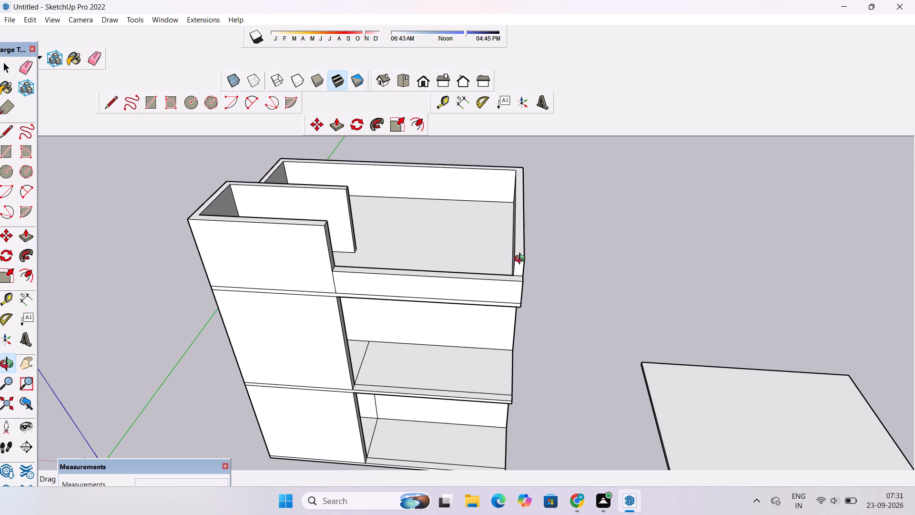
{"action": "scroll", "coordinate": [519, 268], "scroll_direction": "down", "scroll_amount": 3}
{"action": "left_click_drag", "start_coordinate": [421, 323], "coordinate": [432, 311]}
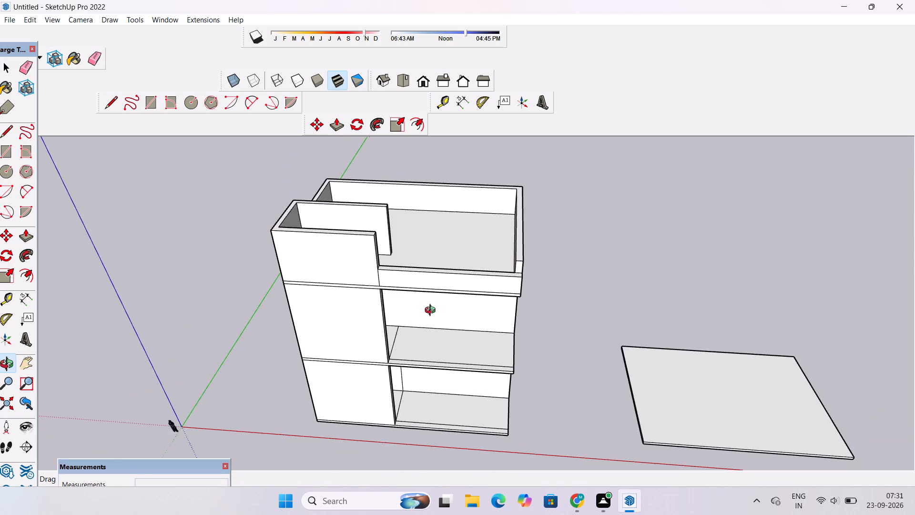
{"action": "left_click_drag", "start_coordinate": [432, 311], "coordinate": [606, 203]}
{"action": "scroll", "coordinate": [607, 215], "scroll_direction": "up", "scroll_amount": 6}
{"action": "left_click_drag", "start_coordinate": [565, 257], "coordinate": [548, 266]}
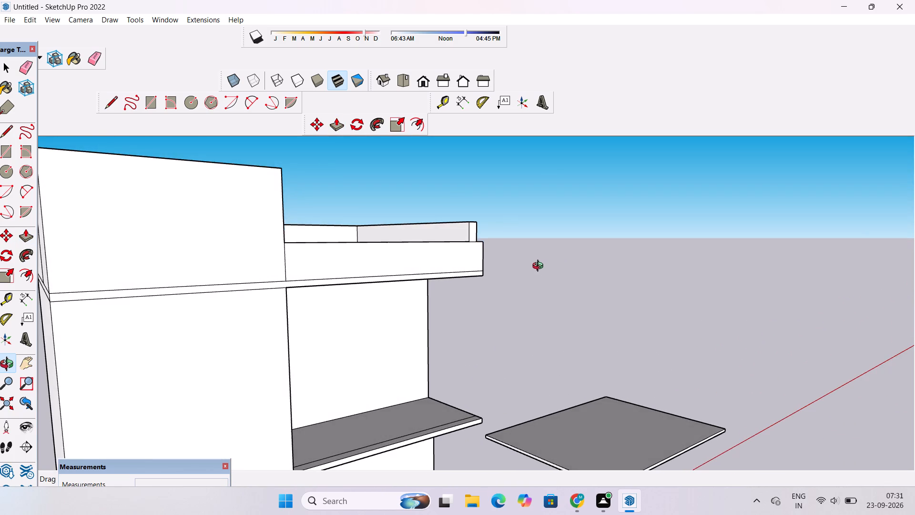
{"action": "scroll", "coordinate": [503, 258], "scroll_direction": "up", "scroll_amount": 4}
{"action": "left_click_drag", "start_coordinate": [491, 260], "coordinate": [400, 392]}
{"action": "scroll", "coordinate": [459, 258], "scroll_direction": "up", "scroll_amount": 8}
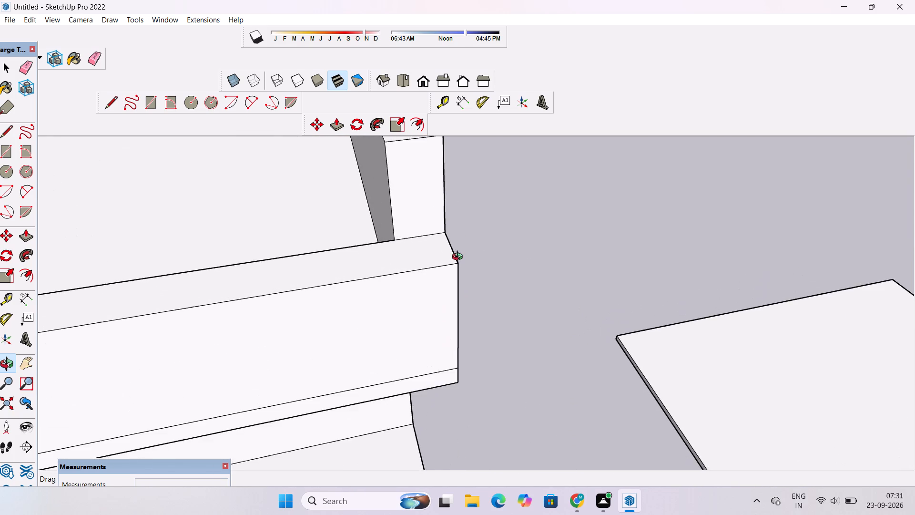
{"action": "left_click_drag", "start_coordinate": [451, 284], "coordinate": [427, 322]}
{"action": "scroll", "coordinate": [403, 289], "scroll_direction": "up", "scroll_amount": 3}
{"action": "left_click_drag", "start_coordinate": [408, 288], "coordinate": [478, 294], "text": "shift"}
{"action": "left_click", "coordinate": [479, 294]}
{"action": "left_click_drag", "start_coordinate": [479, 294], "coordinate": [487, 301]}
{"action": "scroll", "coordinate": [487, 298], "scroll_direction": "up", "scroll_amount": 2}
{"action": "key", "text": "t"}
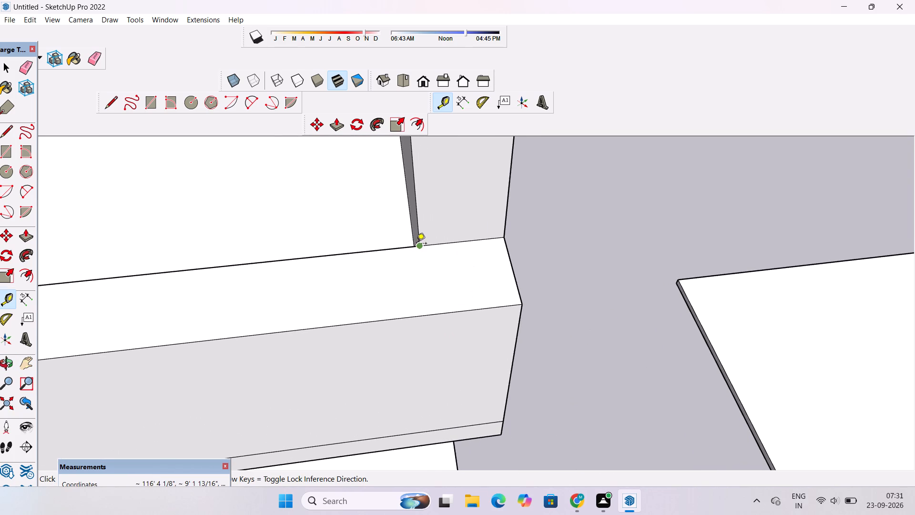
{"action": "key", "text": "l"}
{"action": "scroll", "coordinate": [423, 255], "scroll_direction": "up", "scroll_amount": 2}
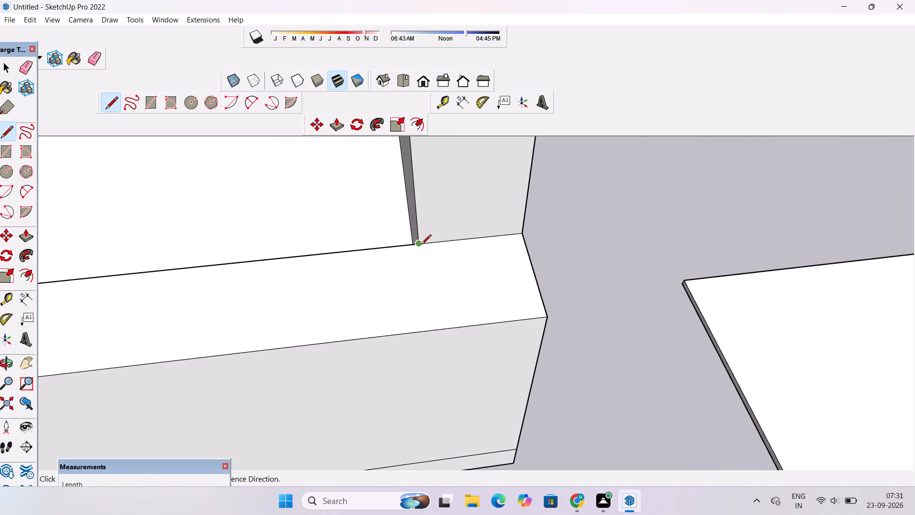
{"action": "left_click", "coordinate": [417, 245]}
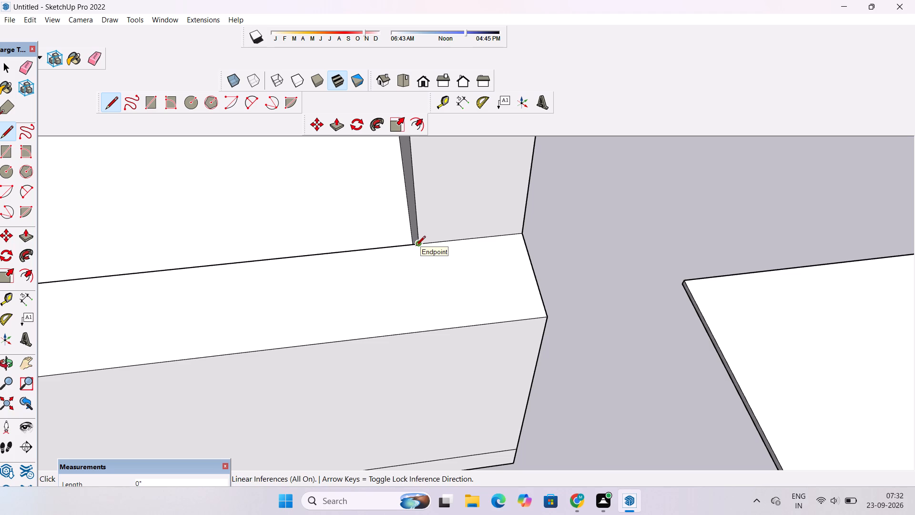
{"action": "scroll", "coordinate": [421, 252], "scroll_direction": "down", "scroll_amount": 3}
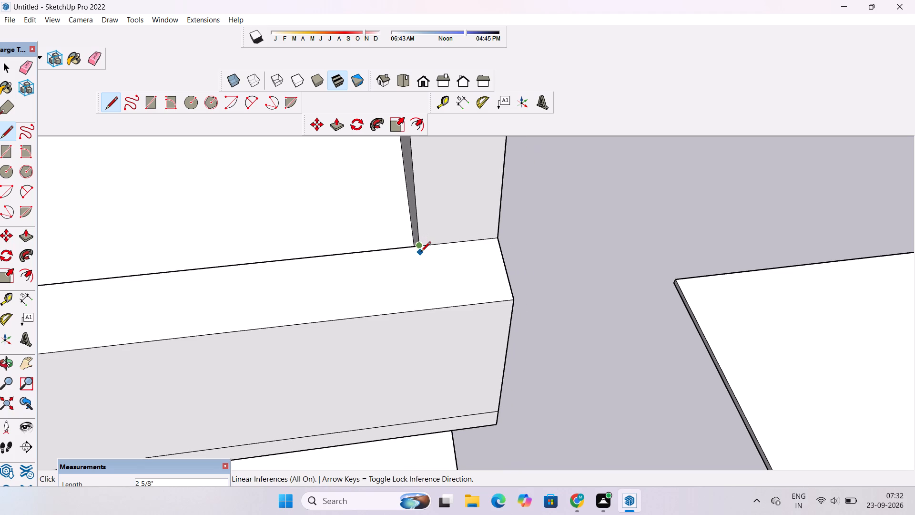
{"action": "left_click", "coordinate": [428, 309]}
{"action": "key", "text": "space"}
Push/Pull the raised side parapet's end face outward 2' over the corner, flush with the front parapet's outer face.
{"action": "key", "text": "p"}
{"action": "scroll", "coordinate": [426, 306], "scroll_direction": "down", "scroll_amount": 3}
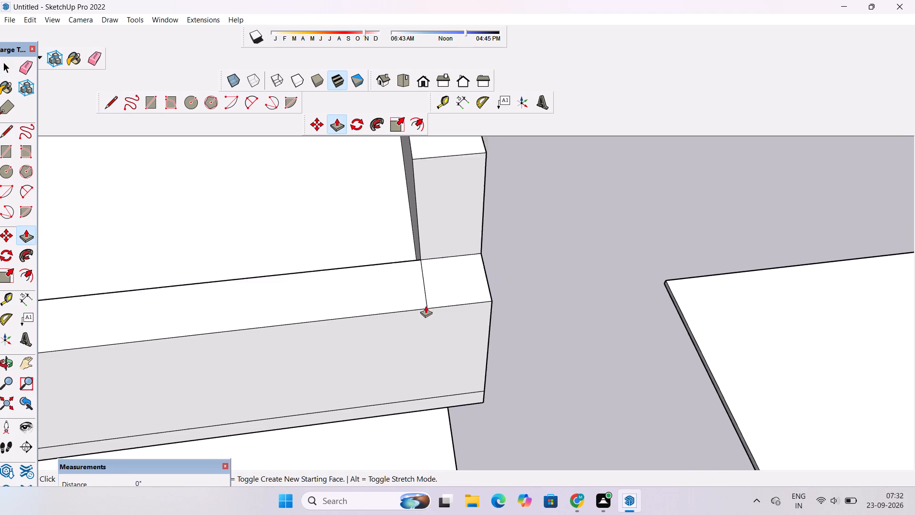
{"action": "scroll", "coordinate": [426, 306], "scroll_direction": "down", "scroll_amount": 2}
{"action": "scroll", "coordinate": [434, 264], "scroll_direction": "down", "scroll_amount": 4}
{"action": "left_click", "coordinate": [443, 243]}
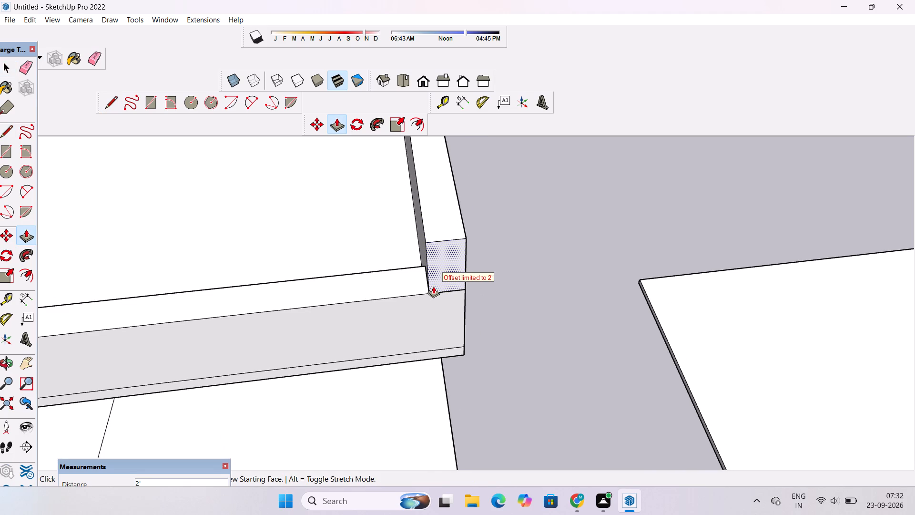
{"action": "left_click", "coordinate": [433, 287]}
Erase the seam between the raised corner end face and the front parapet's outer face.
{"action": "scroll", "coordinate": [433, 292], "scroll_direction": "up", "scroll_amount": 4}
{"action": "key", "text": "o"}
{"action": "left_click_drag", "start_coordinate": [513, 293], "coordinate": [483, 287]}
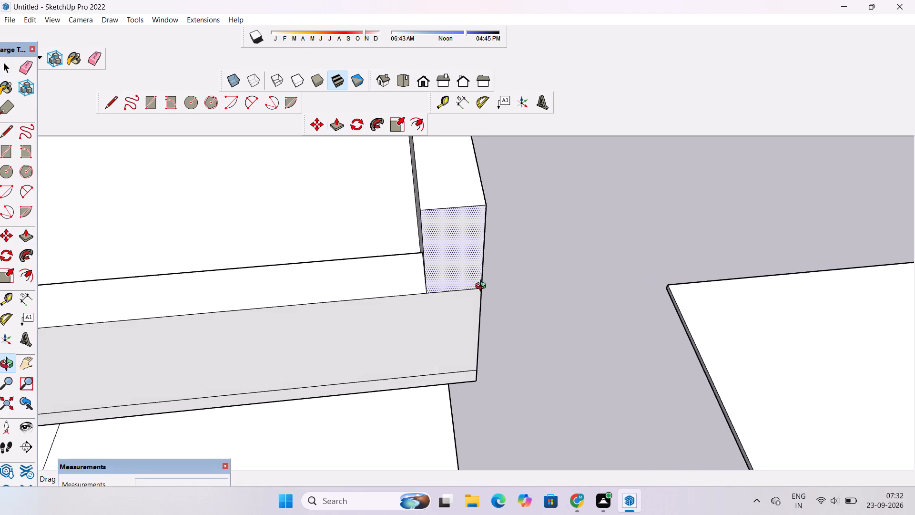
{"action": "left_click_drag", "start_coordinate": [483, 287], "coordinate": [421, 275]}
{"action": "left_click_drag", "start_coordinate": [397, 303], "coordinate": [483, 299]}
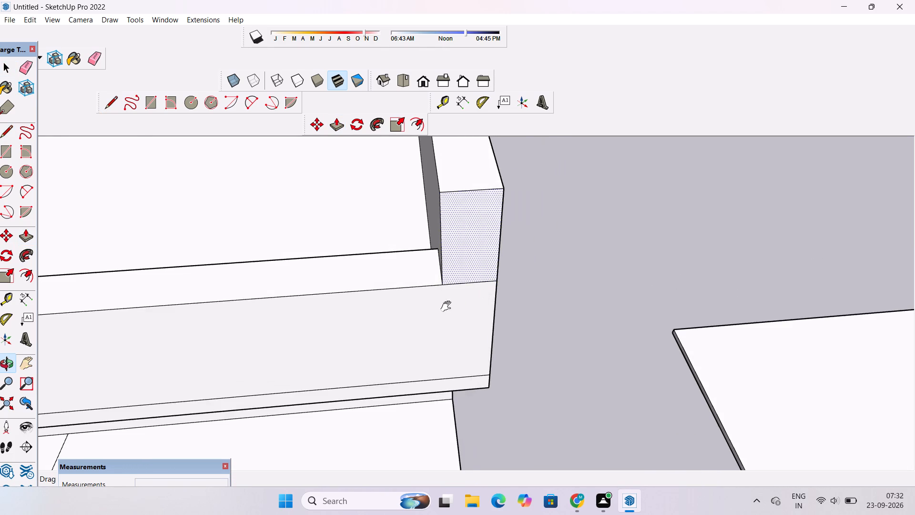
{"action": "left_click_drag", "start_coordinate": [448, 307], "coordinate": [490, 315], "text": "shift"}
{"action": "left_click_drag", "start_coordinate": [504, 321], "coordinate": [500, 293]}
{"action": "left_click_drag", "start_coordinate": [500, 293], "coordinate": [487, 300], "text": "shift"}
{"action": "left_click_drag", "start_coordinate": [480, 314], "coordinate": [476, 299]}
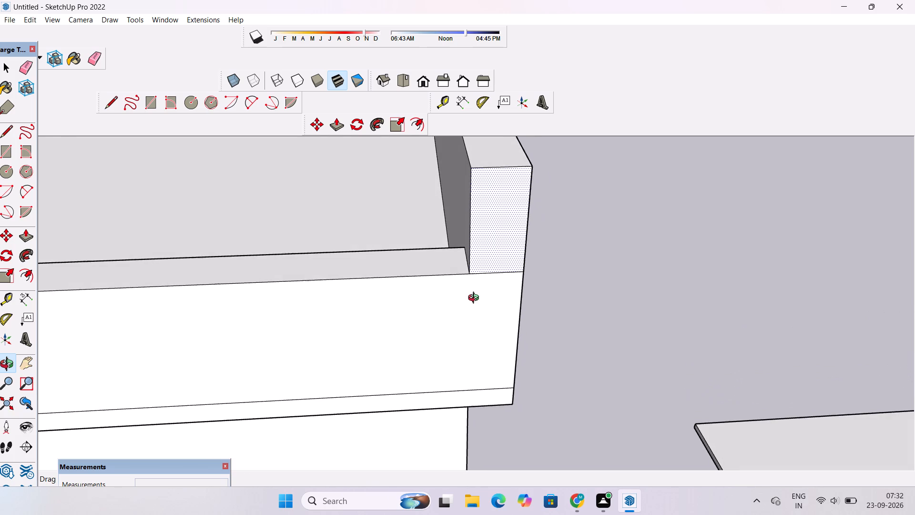
{"action": "left_click_drag", "start_coordinate": [476, 299], "coordinate": [466, 309], "text": "shift"}
{"action": "key", "text": "e"}
{"action": "left_click_drag", "start_coordinate": [499, 277], "coordinate": [499, 287]}
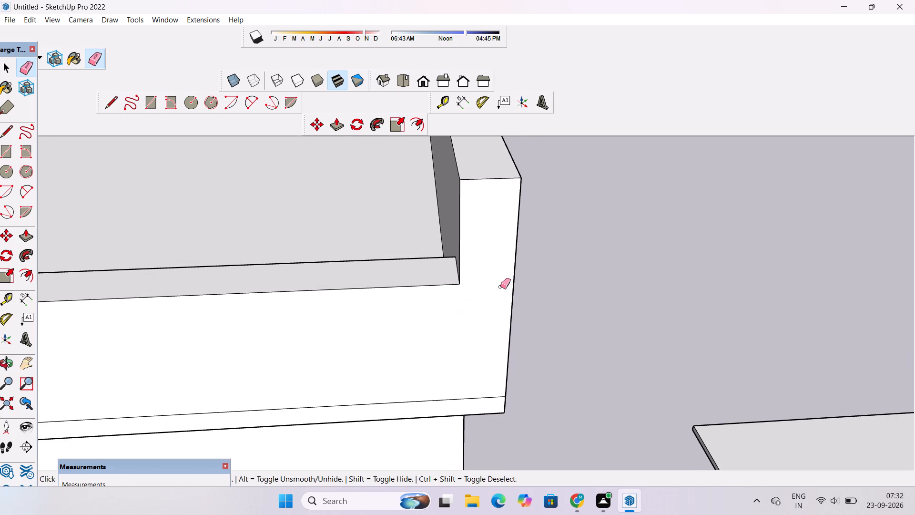
{"action": "scroll", "coordinate": [500, 287], "scroll_direction": "down", "scroll_amount": 4}
{"action": "key", "text": "o"}
{"action": "left_click_drag", "start_coordinate": [514, 299], "coordinate": [477, 254]}
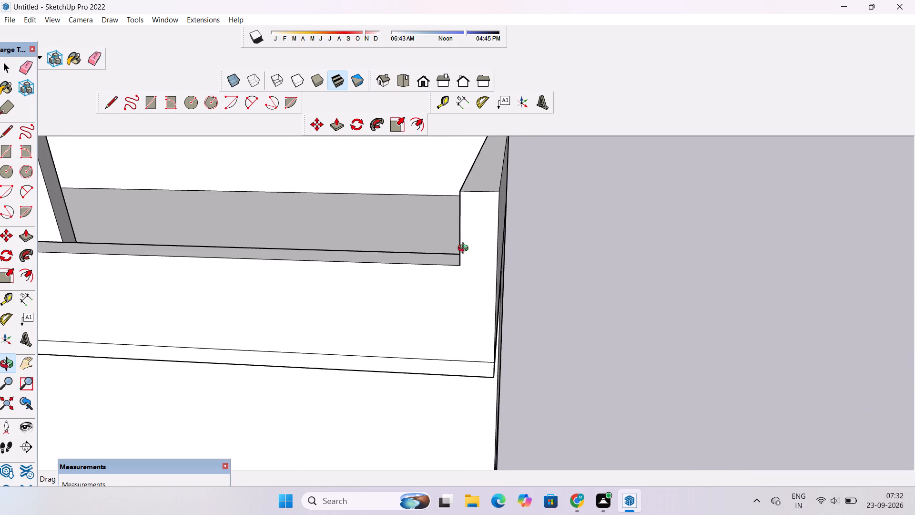
Examine the stepped roof parapet and the whole building from above, the front and both sides.
{"action": "scroll", "coordinate": [465, 249], "scroll_direction": "down", "scroll_amount": 1}
{"action": "left_click_drag", "start_coordinate": [458, 267], "coordinate": [514, 335], "text": "shift"}
{"action": "scroll", "coordinate": [515, 336], "scroll_direction": "down", "scroll_amount": 6}
{"action": "left_click_drag", "start_coordinate": [288, 376], "coordinate": [420, 385]}
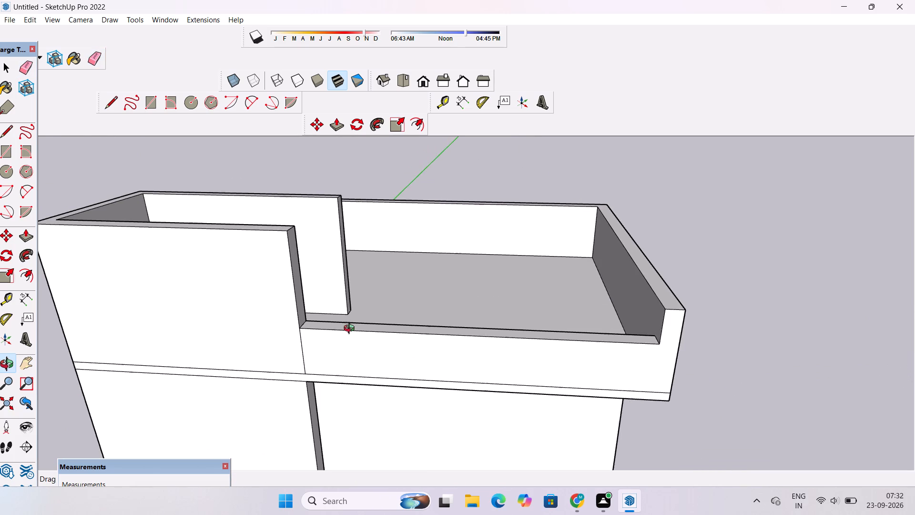
{"action": "scroll", "coordinate": [343, 330], "scroll_direction": "up", "scroll_amount": 5}
{"action": "left_click_drag", "start_coordinate": [304, 357], "coordinate": [437, 389]}
{"action": "left_click_drag", "start_coordinate": [510, 374], "coordinate": [495, 373]}
{"action": "scroll", "coordinate": [492, 367], "scroll_direction": "down", "scroll_amount": 4, "text": "shift"}
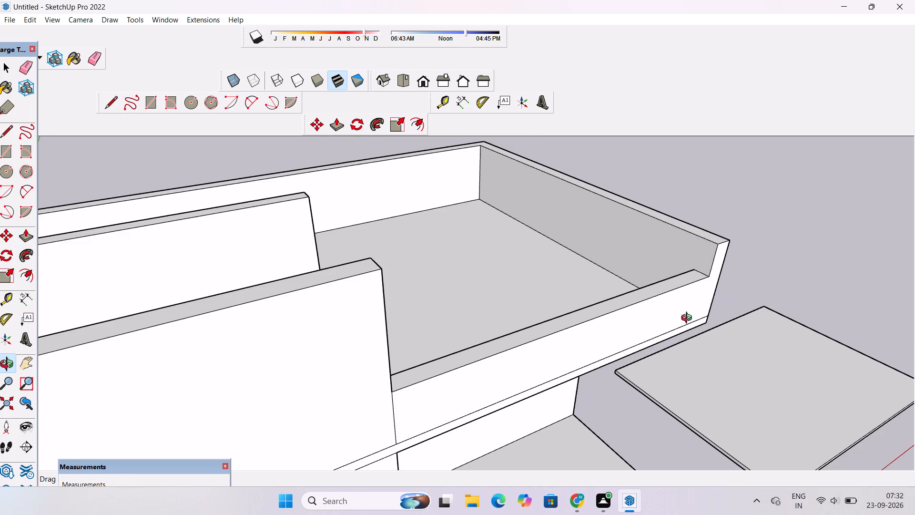
{"action": "left_click_drag", "start_coordinate": [685, 319], "coordinate": [476, 324]}
{"action": "scroll", "coordinate": [471, 325], "scroll_direction": "down", "scroll_amount": 5}
{"action": "scroll", "coordinate": [479, 317], "scroll_direction": "up", "scroll_amount": 4}
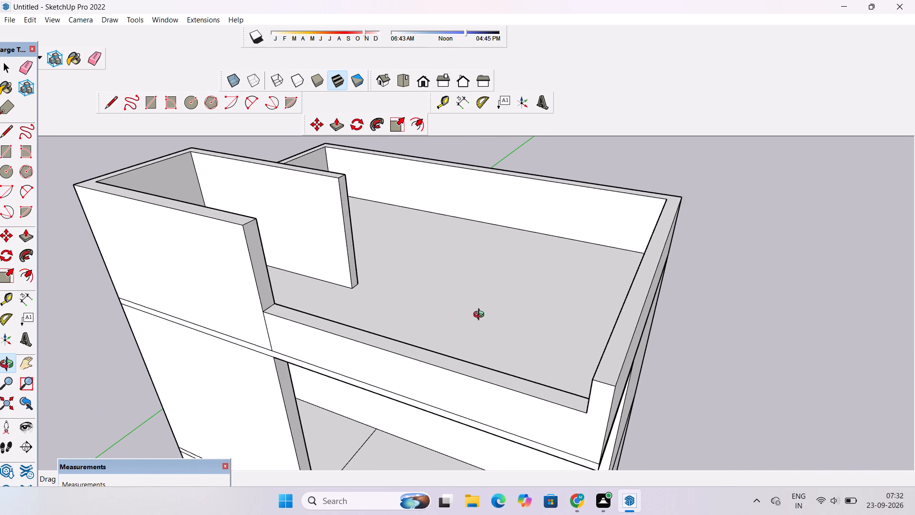
{"action": "scroll", "coordinate": [488, 315], "scroll_direction": "down", "scroll_amount": 7}
{"action": "scroll", "coordinate": [495, 309], "scroll_direction": "up", "scroll_amount": 4}
{"action": "left_click_drag", "start_coordinate": [354, 309], "coordinate": [593, 296]}
{"action": "scroll", "coordinate": [597, 293], "scroll_direction": "down", "scroll_amount": 6}
{"action": "left_click_drag", "start_coordinate": [780, 276], "coordinate": [543, 302]}
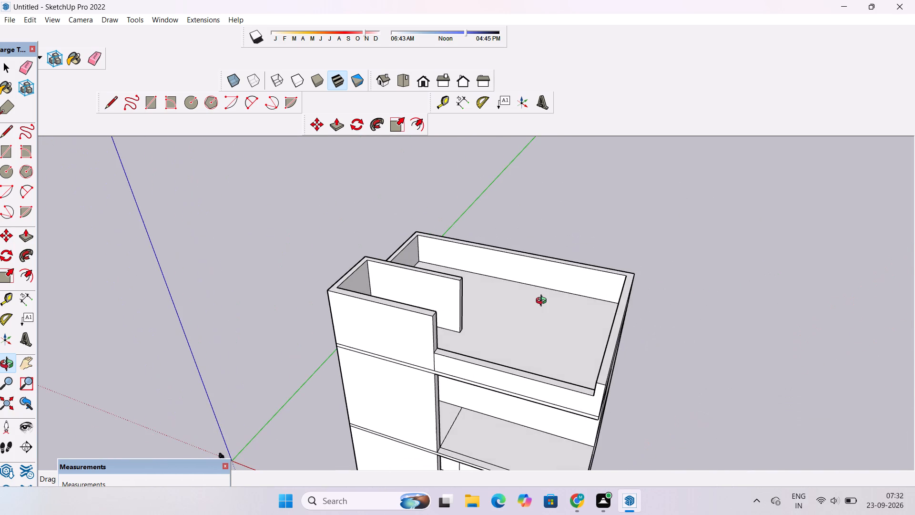
{"action": "scroll", "coordinate": [543, 302], "scroll_direction": "down", "scroll_amount": 4}
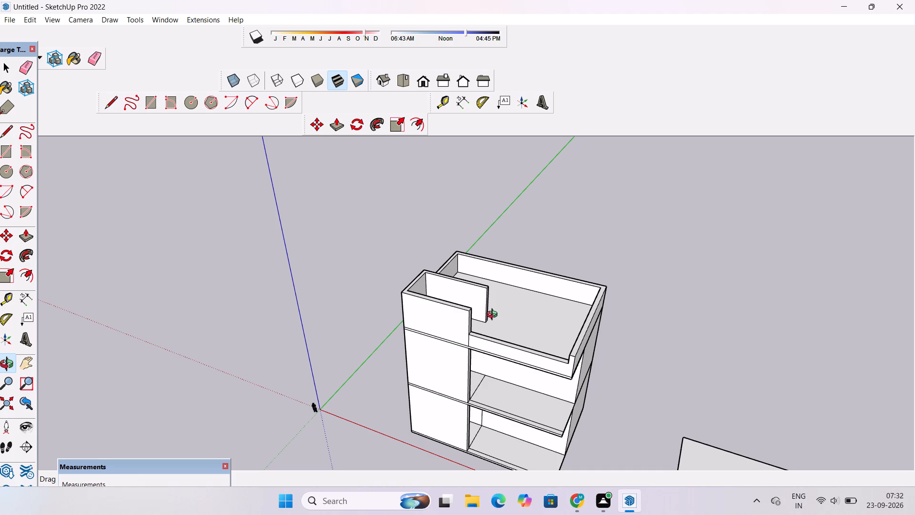
{"action": "scroll", "coordinate": [488, 312], "scroll_direction": "down", "scroll_amount": 4}
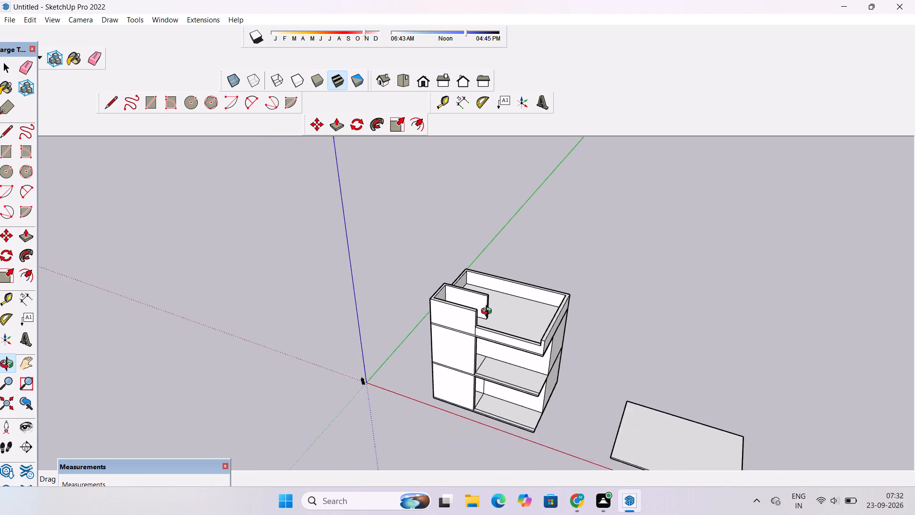
{"action": "scroll", "coordinate": [488, 312], "scroll_direction": "down", "scroll_amount": 2}
{"action": "scroll", "coordinate": [488, 312], "scroll_direction": "up", "scroll_amount": 5}
{"action": "left_click_drag", "start_coordinate": [440, 335], "coordinate": [540, 308]}
{"action": "left_click_drag", "start_coordinate": [525, 346], "coordinate": [526, 318]}
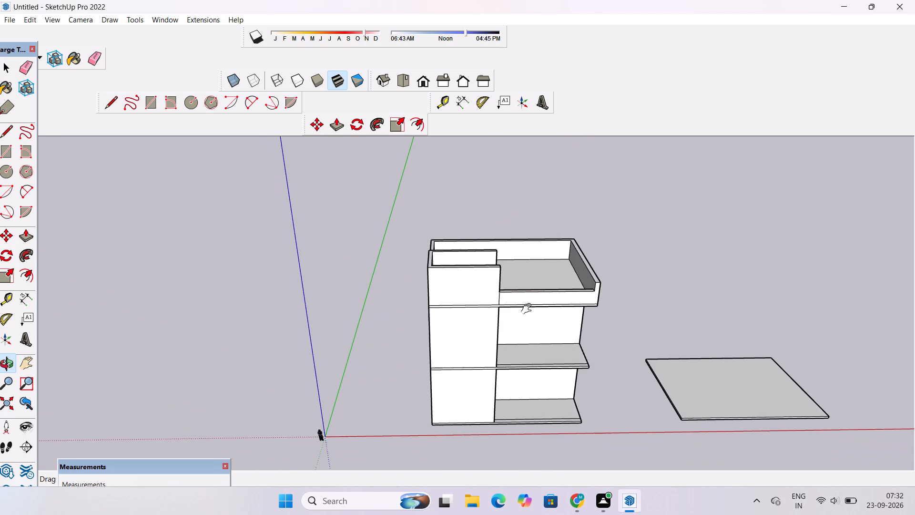
{"action": "scroll", "coordinate": [549, 289], "scroll_direction": "up", "scroll_amount": 8}
{"action": "left_click_drag", "start_coordinate": [551, 291], "coordinate": [574, 244], "text": "shift"}
{"action": "scroll", "coordinate": [579, 241], "scroll_direction": "down", "scroll_amount": 3}
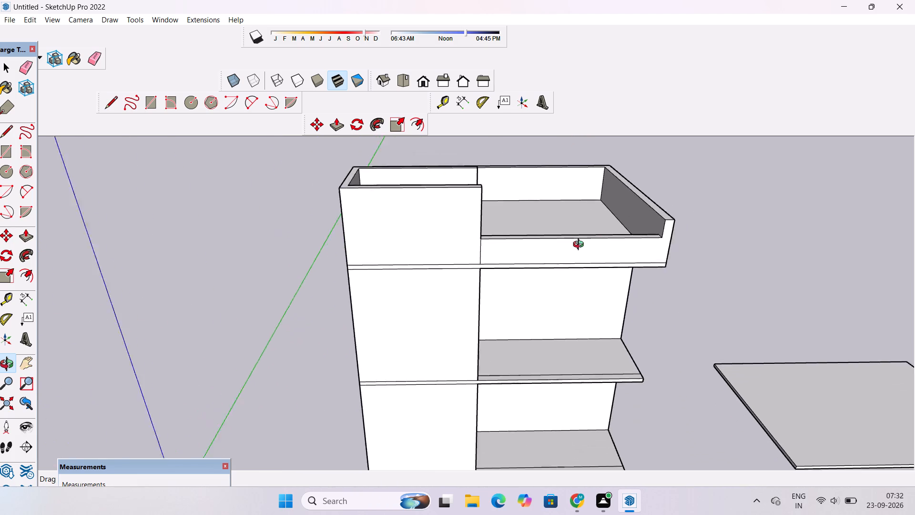
{"action": "scroll", "coordinate": [580, 246], "scroll_direction": "down", "scroll_amount": 2}
{"action": "left_click_drag", "start_coordinate": [524, 307], "coordinate": [523, 248]}
{"action": "left_click_drag", "start_coordinate": [524, 247], "coordinate": [691, 266]}
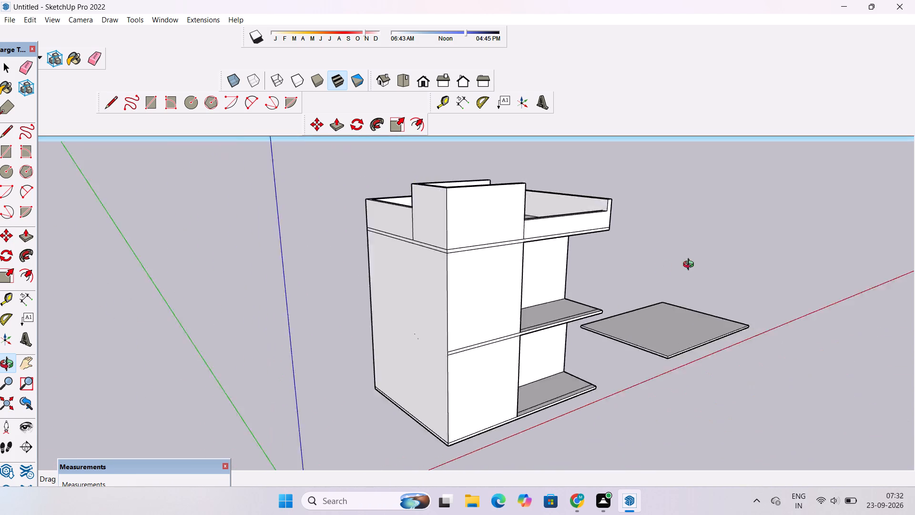
{"action": "left_click_drag", "start_coordinate": [691, 266], "coordinate": [462, 282]}
{"action": "left_click_drag", "start_coordinate": [594, 266], "coordinate": [864, 283]}
Examine the slab bands at the outer wall corner, the open front storeys and the low front parapet.
{"action": "scroll", "coordinate": [454, 258], "scroll_direction": "up", "scroll_amount": 13}
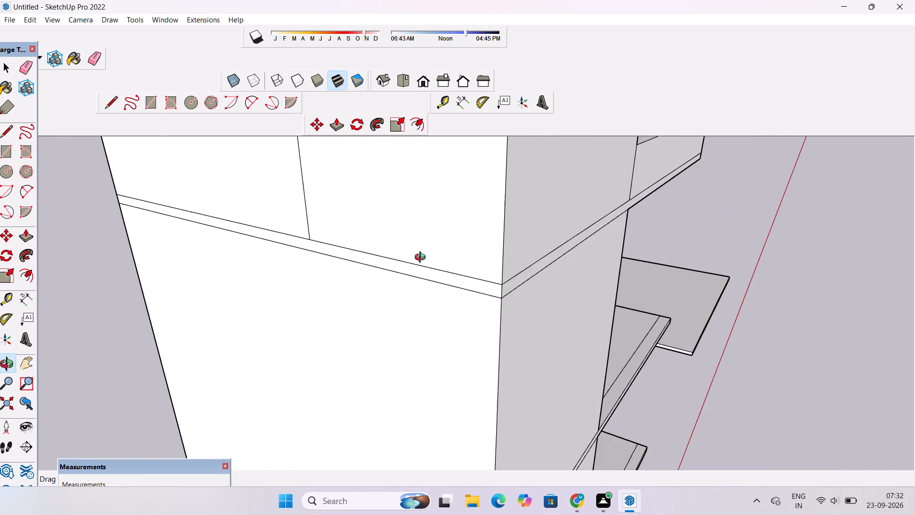
{"action": "left_click_drag", "start_coordinate": [367, 260], "coordinate": [299, 284]}
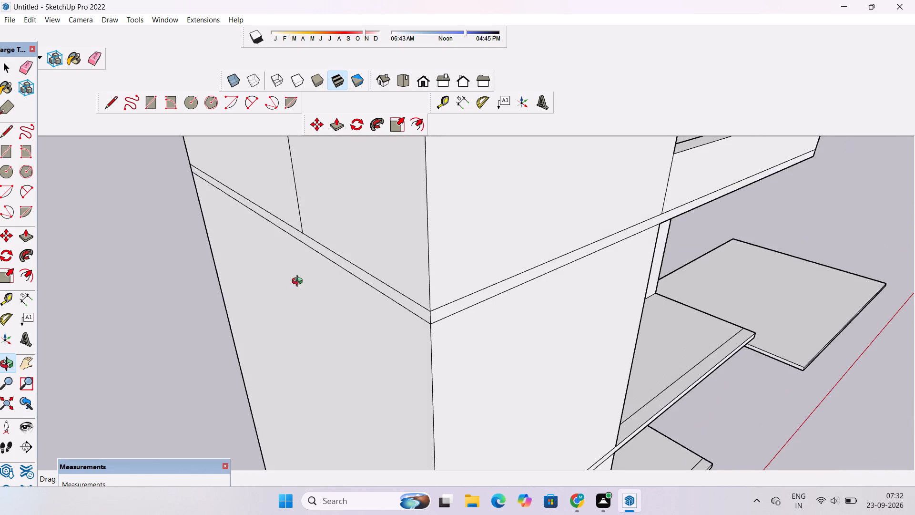
{"action": "scroll", "coordinate": [299, 282], "scroll_direction": "down", "scroll_amount": 10}
{"action": "left_click_drag", "start_coordinate": [578, 288], "coordinate": [436, 275]}
{"action": "left_click_drag", "start_coordinate": [480, 270], "coordinate": [464, 276], "text": "shift"}
{"action": "scroll", "coordinate": [464, 276], "scroll_direction": "up", "scroll_amount": 3}
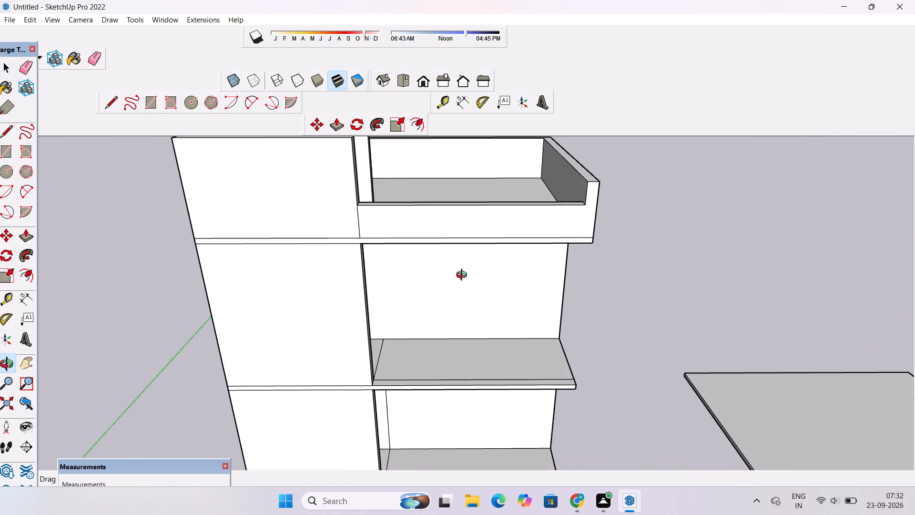
{"action": "scroll", "coordinate": [464, 276], "scroll_direction": "up", "scroll_amount": 3}
{"action": "scroll", "coordinate": [464, 276], "scroll_direction": "down", "scroll_amount": 2}
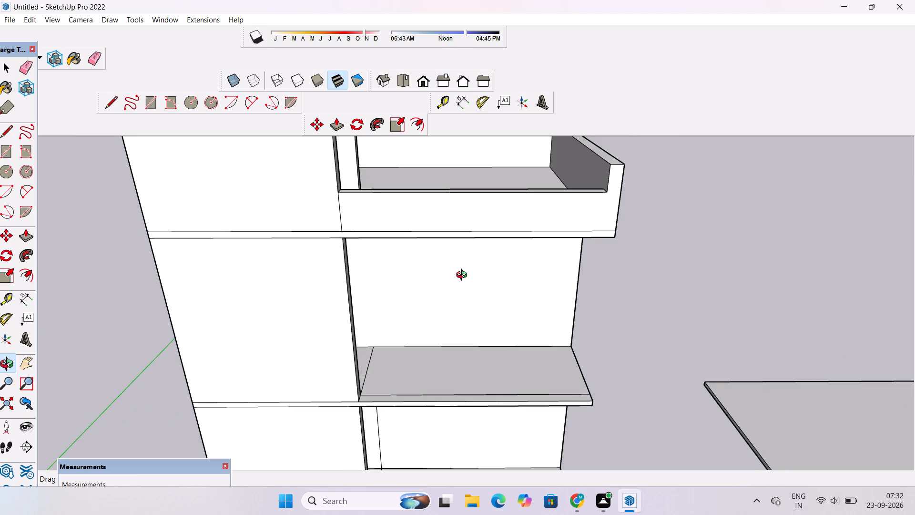
{"action": "scroll", "coordinate": [464, 276], "scroll_direction": "up", "scroll_amount": 3}
{"action": "scroll", "coordinate": [464, 276], "scroll_direction": "down", "scroll_amount": 4}
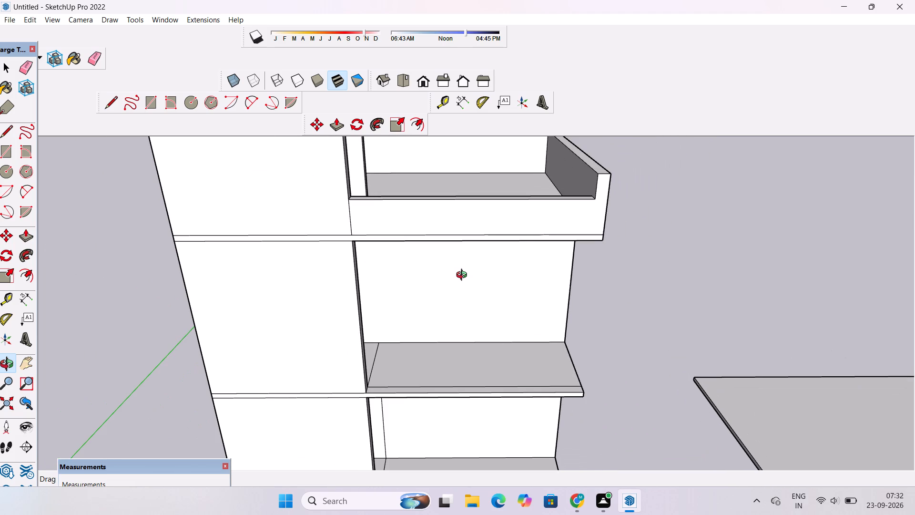
{"action": "scroll", "coordinate": [464, 277], "scroll_direction": "up", "scroll_amount": 3}
{"action": "scroll", "coordinate": [464, 277], "scroll_direction": "down", "scroll_amount": 3}
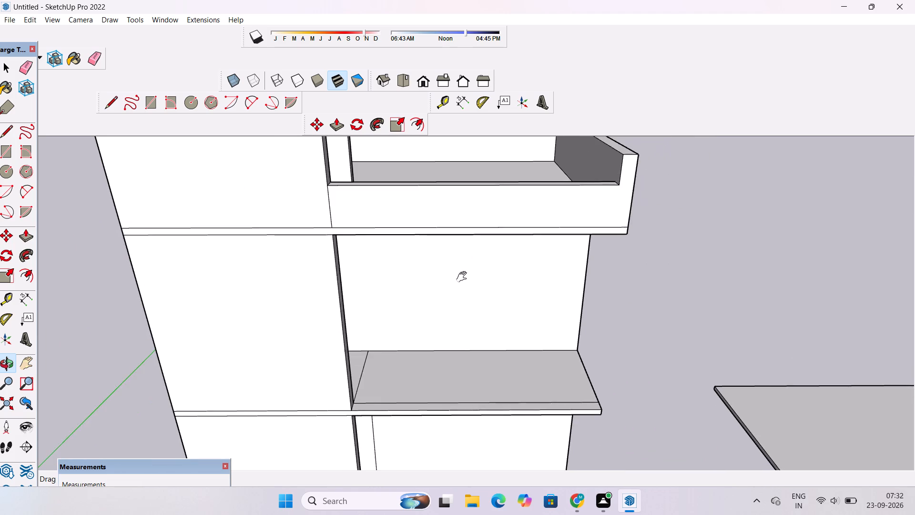
{"action": "left_click_drag", "start_coordinate": [465, 278], "coordinate": [489, 319], "text": "shift"}
{"action": "left_click_drag", "start_coordinate": [495, 342], "coordinate": [493, 323]}
{"action": "scroll", "coordinate": [494, 322], "scroll_direction": "down", "scroll_amount": 6}
{"action": "left_click_drag", "start_coordinate": [478, 344], "coordinate": [482, 303], "text": "shift"}
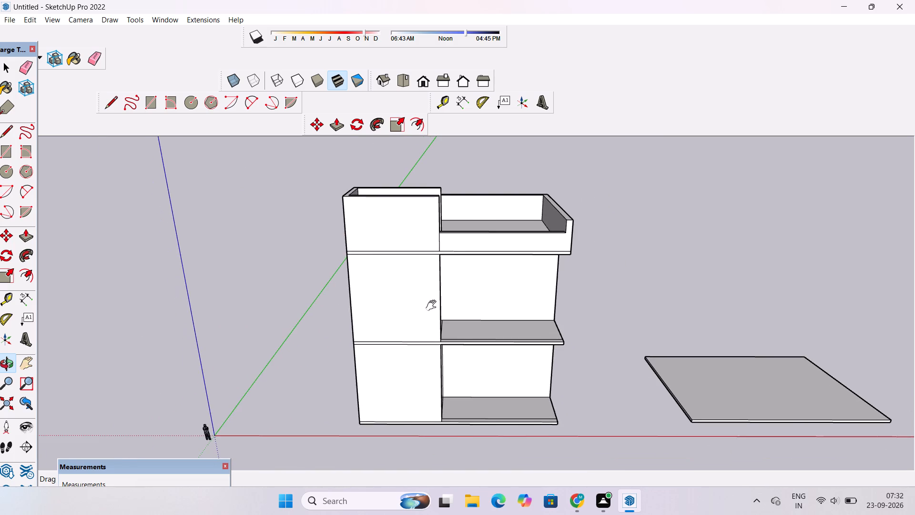
{"action": "left_click_drag", "start_coordinate": [433, 306], "coordinate": [448, 314], "text": "shift"}
{"action": "scroll", "coordinate": [474, 230], "scroll_direction": "up", "scroll_amount": 9}
{"action": "left_click_drag", "start_coordinate": [454, 259], "coordinate": [409, 271], "text": "shift"}
{"action": "scroll", "coordinate": [466, 255], "scroll_direction": "down", "scroll_amount": 8, "text": "shift"}
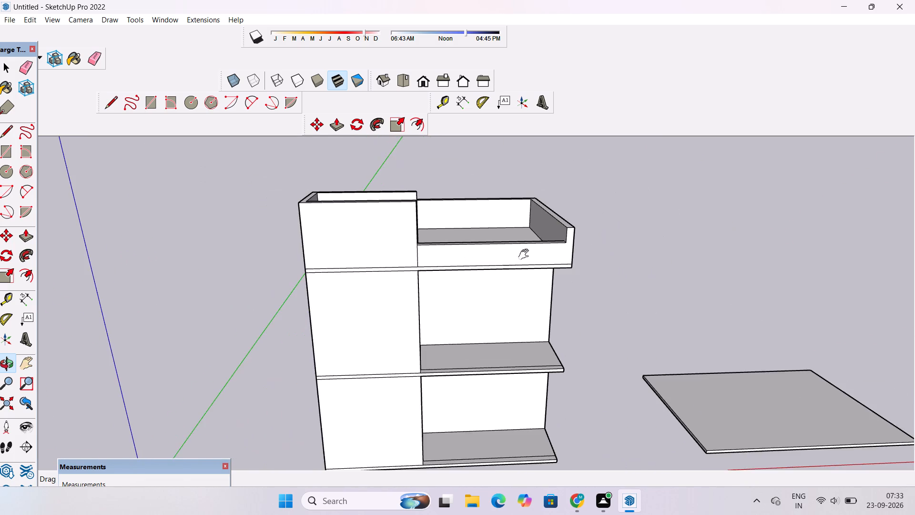
{"action": "left_click_drag", "start_coordinate": [530, 268], "coordinate": [562, 360], "text": "shift"}
{"action": "scroll", "coordinate": [569, 303], "scroll_direction": "up", "scroll_amount": 9}
{"action": "left_click_drag", "start_coordinate": [484, 301], "coordinate": [698, 317]}
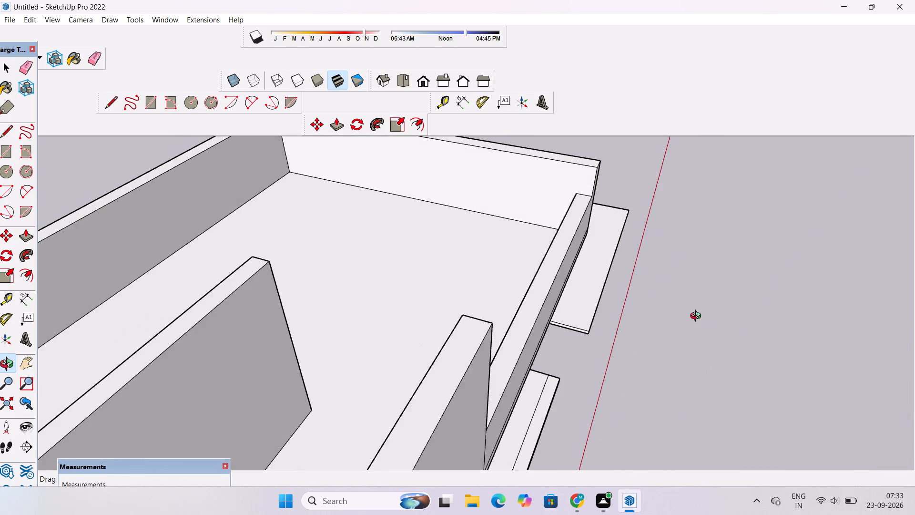
{"action": "left_click_drag", "start_coordinate": [698, 317], "coordinate": [395, 319]}
{"action": "scroll", "coordinate": [421, 320], "scroll_direction": "down", "scroll_amount": 3}
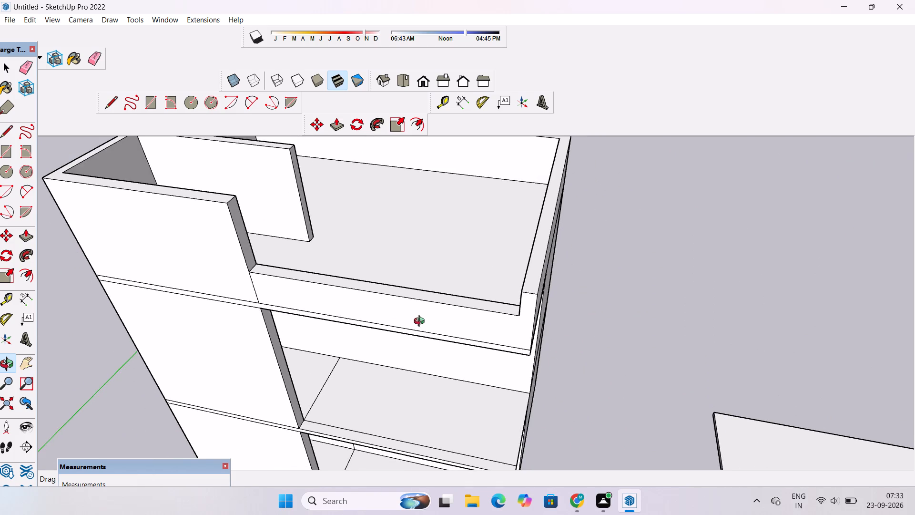
{"action": "left_click_drag", "start_coordinate": [421, 323], "coordinate": [444, 270]}
{"action": "left_click_drag", "start_coordinate": [444, 270], "coordinate": [580, 303], "text": "shift"}
{"action": "left_click_drag", "start_coordinate": [557, 312], "coordinate": [565, 321]}
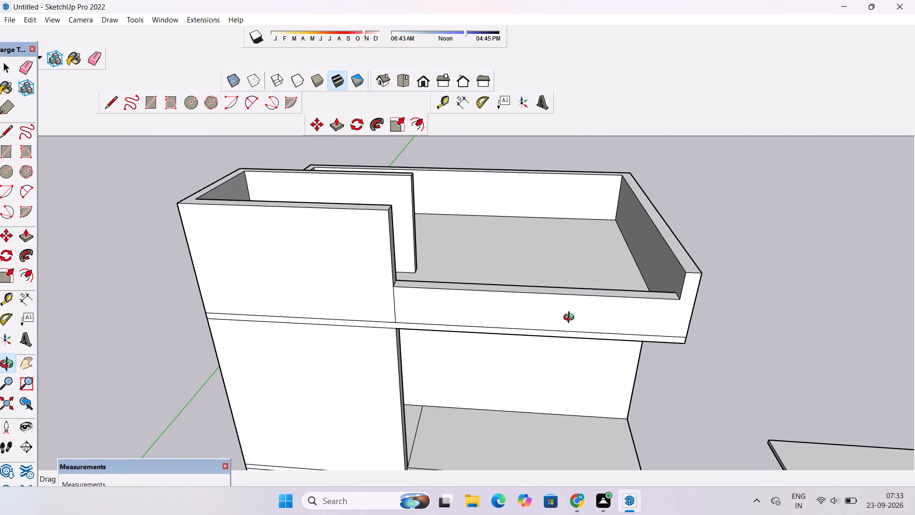
{"action": "left_click_drag", "start_coordinate": [573, 319], "coordinate": [505, 351], "text": "shift"}
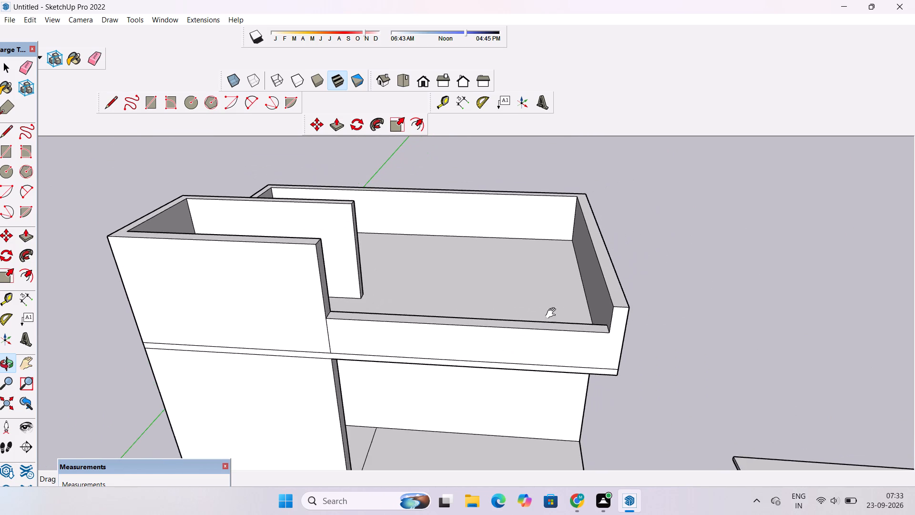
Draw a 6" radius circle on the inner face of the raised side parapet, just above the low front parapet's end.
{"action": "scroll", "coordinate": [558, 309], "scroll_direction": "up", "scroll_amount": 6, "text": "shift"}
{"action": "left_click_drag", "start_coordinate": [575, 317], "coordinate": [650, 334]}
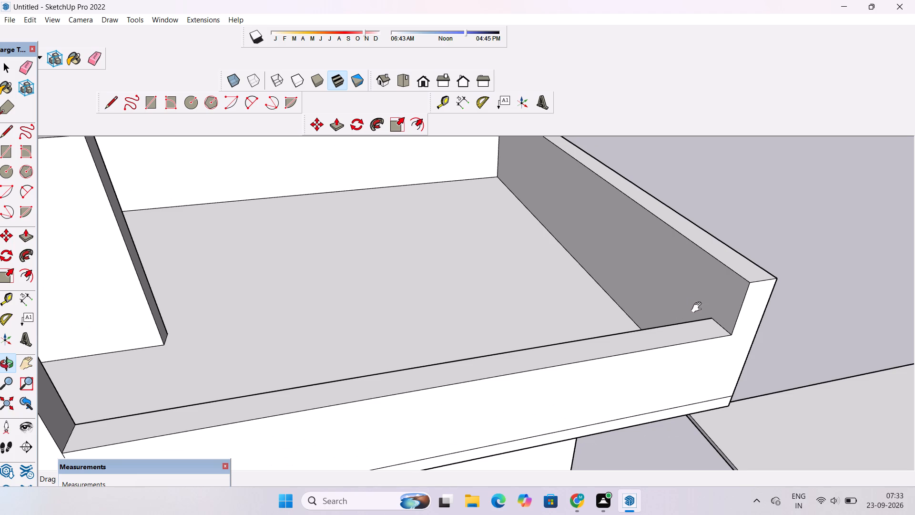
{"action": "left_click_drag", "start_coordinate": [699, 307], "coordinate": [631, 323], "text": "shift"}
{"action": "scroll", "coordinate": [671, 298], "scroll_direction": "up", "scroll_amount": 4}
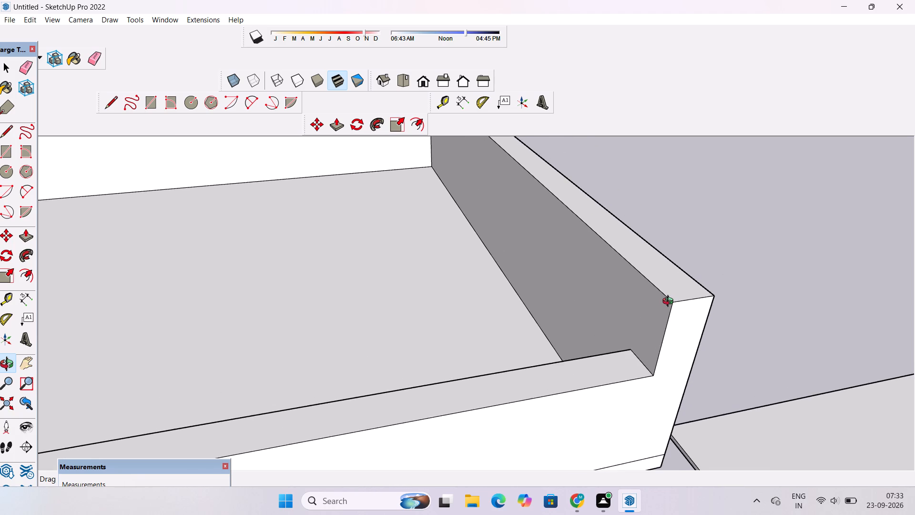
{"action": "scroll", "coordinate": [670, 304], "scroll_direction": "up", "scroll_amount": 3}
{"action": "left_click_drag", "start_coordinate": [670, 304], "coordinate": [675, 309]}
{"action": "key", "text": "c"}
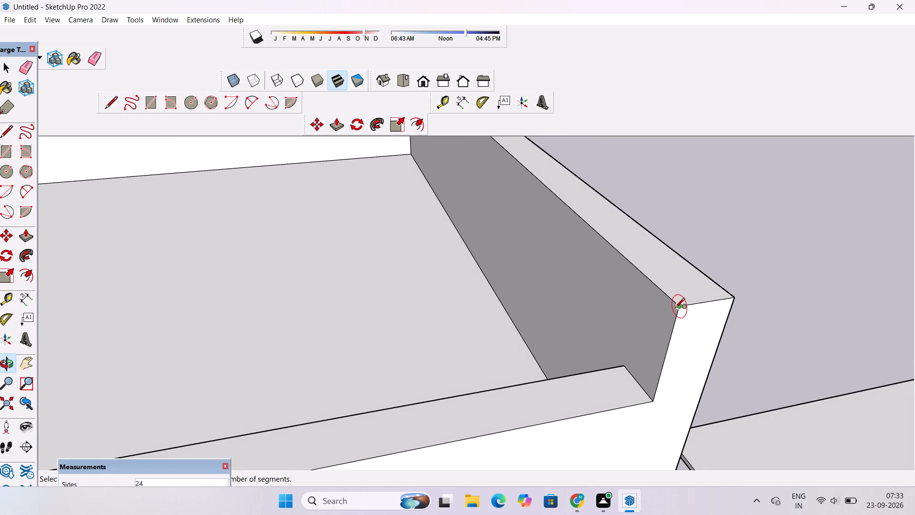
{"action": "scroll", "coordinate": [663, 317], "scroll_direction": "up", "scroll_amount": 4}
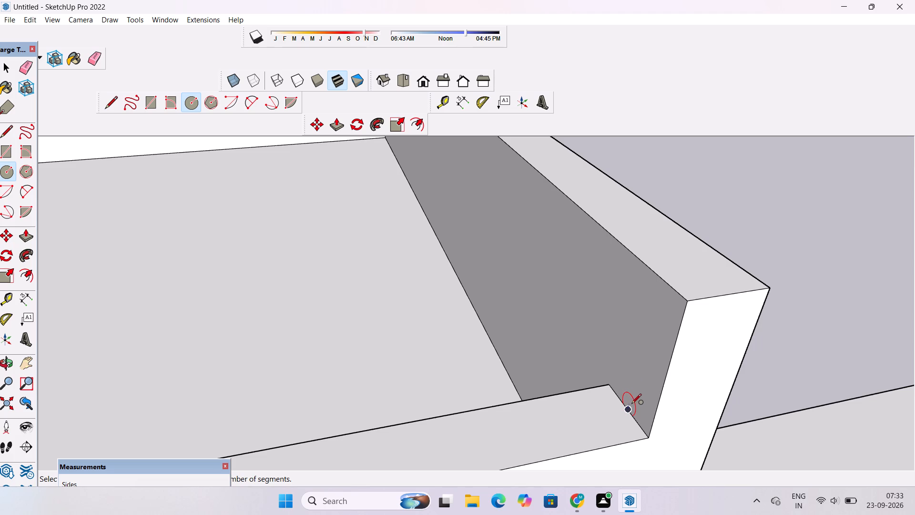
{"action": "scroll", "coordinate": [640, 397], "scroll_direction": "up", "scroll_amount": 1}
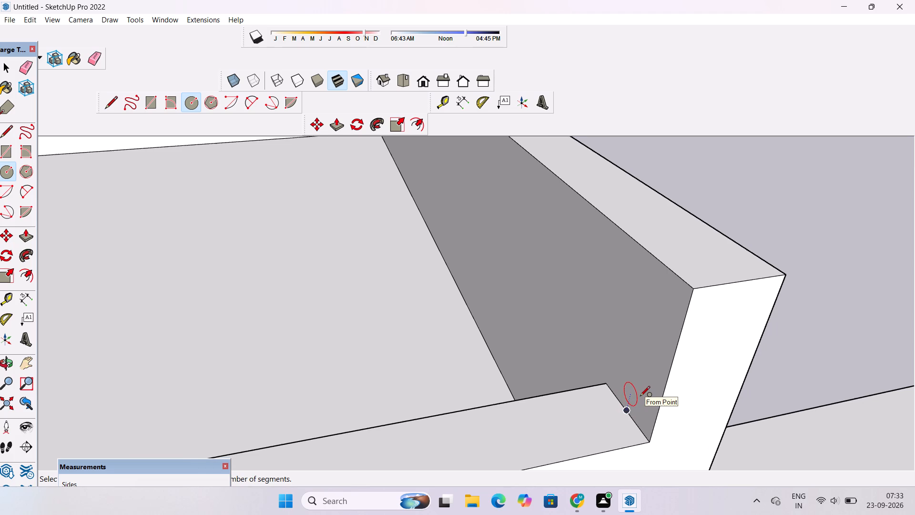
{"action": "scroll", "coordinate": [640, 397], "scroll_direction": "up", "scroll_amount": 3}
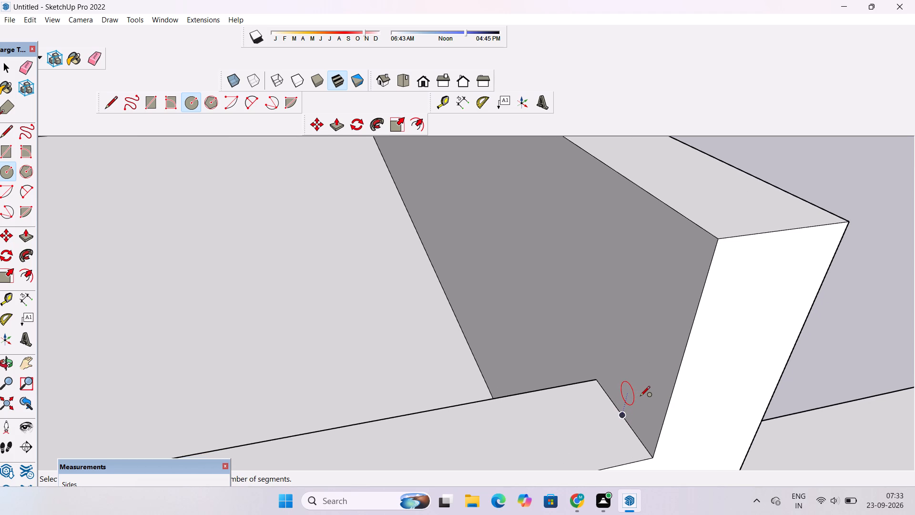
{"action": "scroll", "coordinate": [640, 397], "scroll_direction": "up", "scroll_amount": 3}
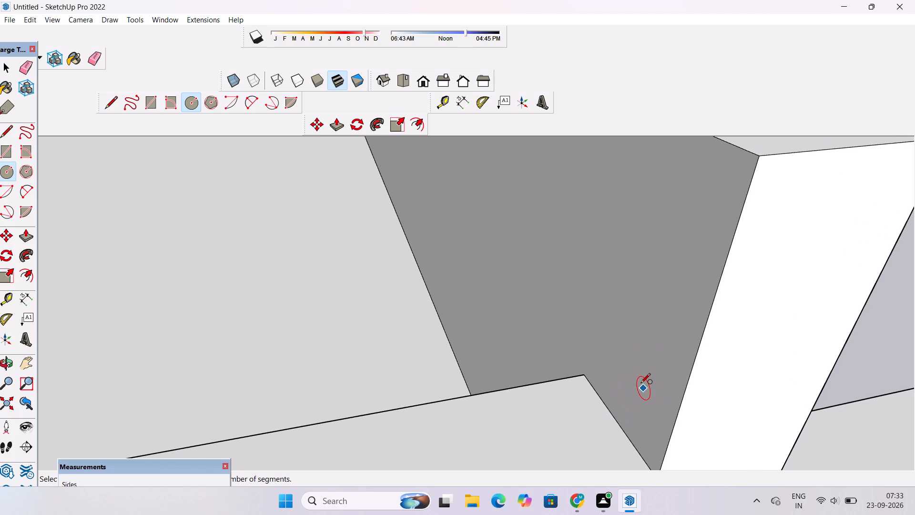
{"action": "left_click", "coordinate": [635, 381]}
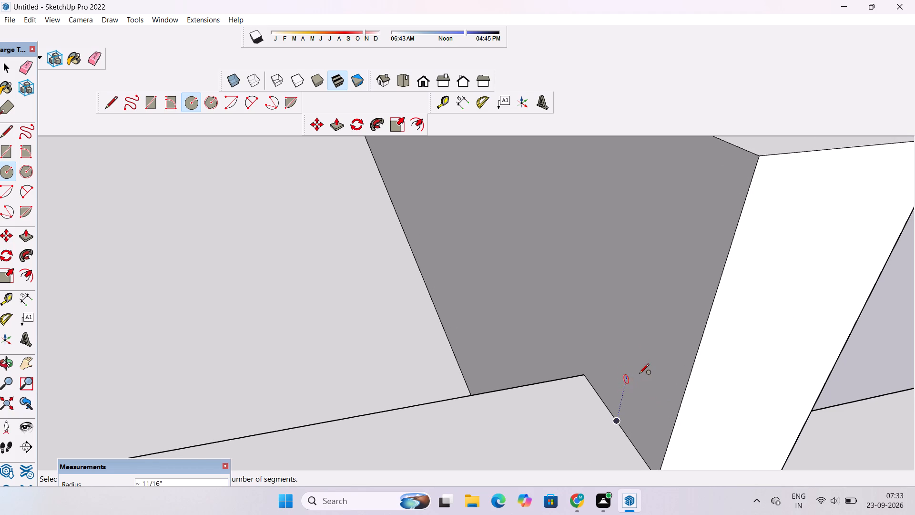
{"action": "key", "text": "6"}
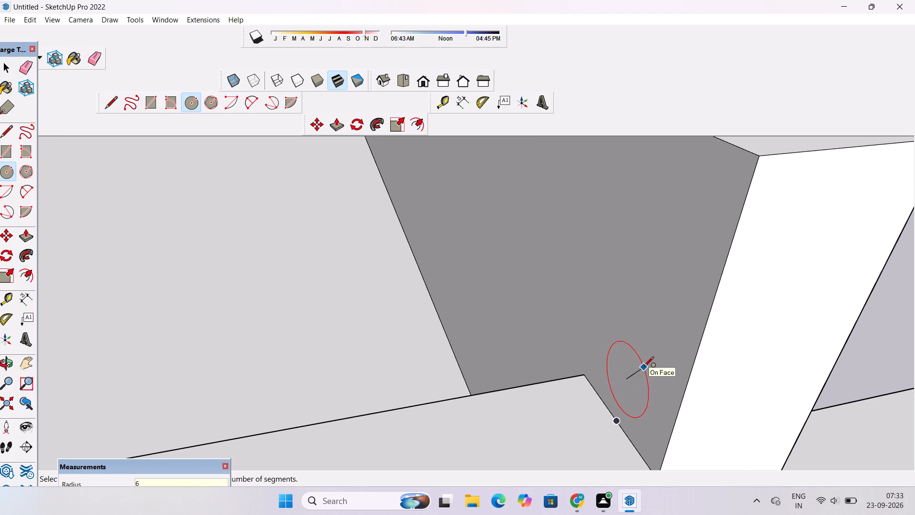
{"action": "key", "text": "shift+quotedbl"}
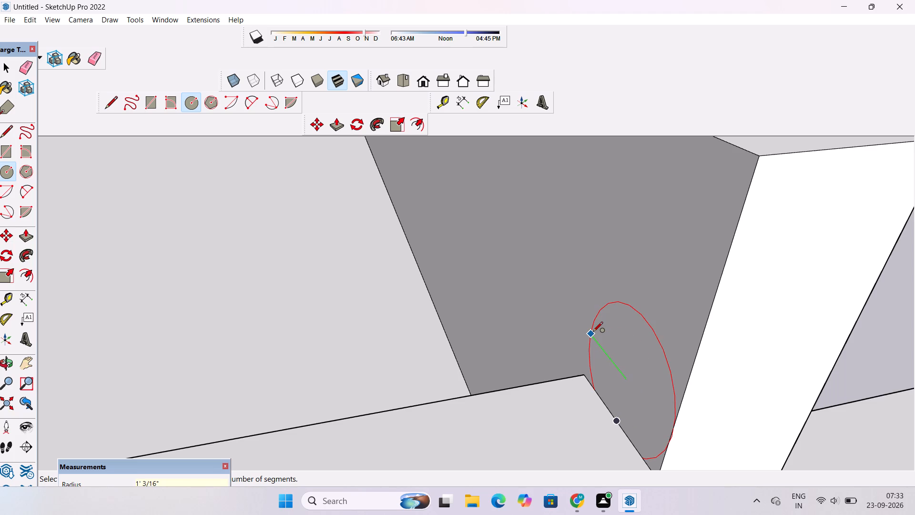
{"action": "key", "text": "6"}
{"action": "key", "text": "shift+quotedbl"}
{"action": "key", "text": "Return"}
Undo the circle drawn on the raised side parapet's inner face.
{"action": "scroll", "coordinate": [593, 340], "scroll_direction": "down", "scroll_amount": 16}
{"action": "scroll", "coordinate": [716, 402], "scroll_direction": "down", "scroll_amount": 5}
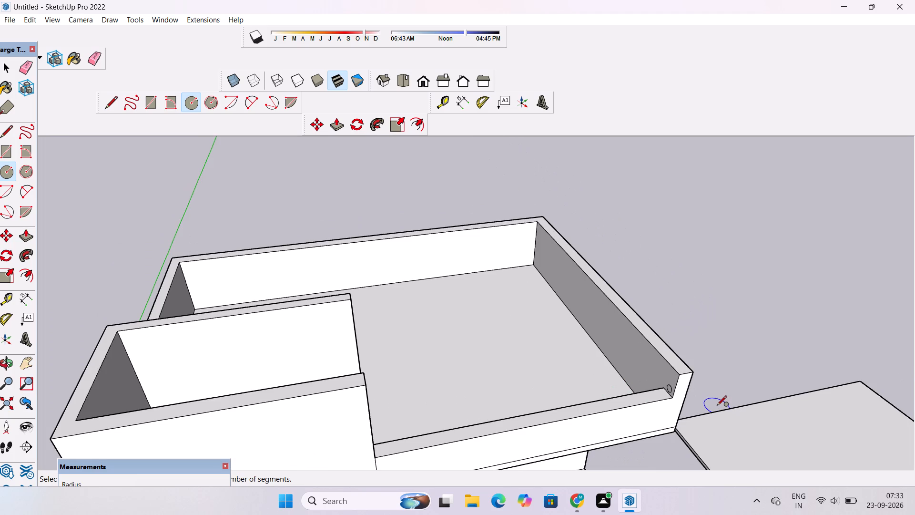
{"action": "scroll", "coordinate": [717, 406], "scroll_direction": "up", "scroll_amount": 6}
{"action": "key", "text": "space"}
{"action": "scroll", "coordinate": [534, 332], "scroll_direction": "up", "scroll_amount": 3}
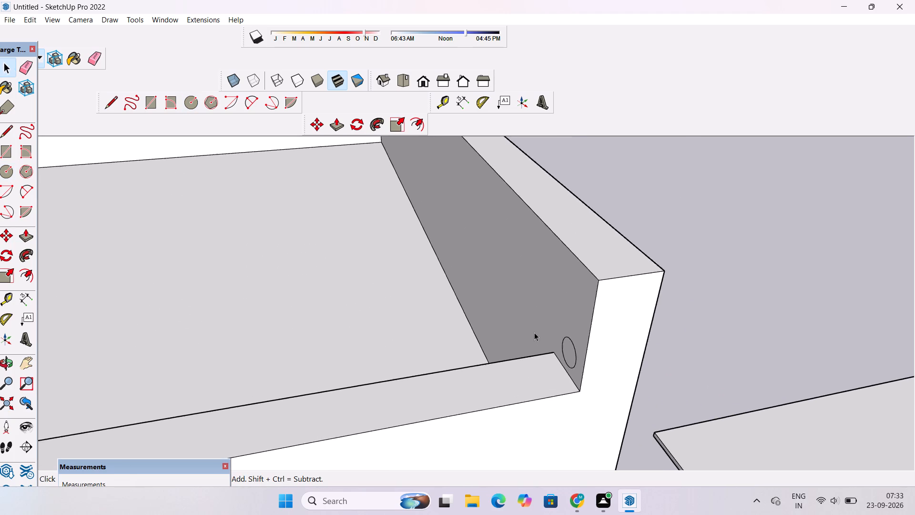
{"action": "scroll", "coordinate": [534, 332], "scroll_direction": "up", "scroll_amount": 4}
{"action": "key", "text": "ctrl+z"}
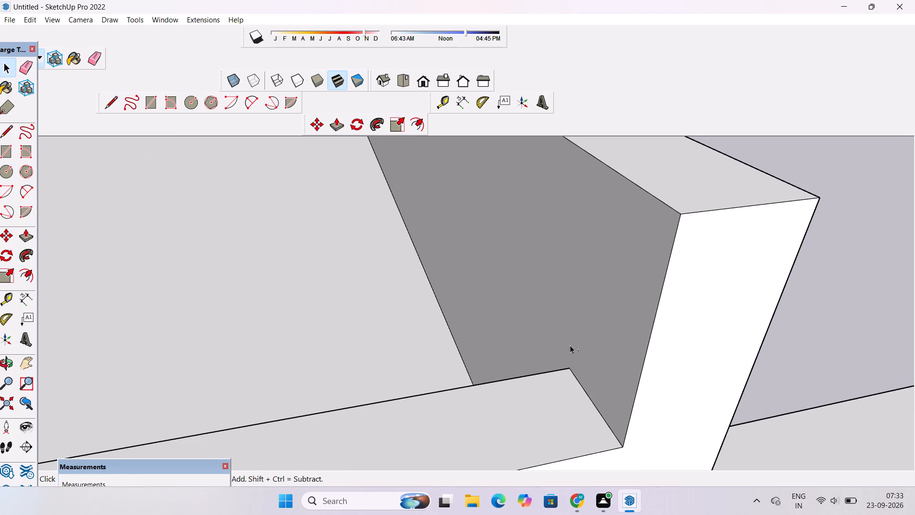
Draw a 3" radius circle on the raised side parapet's inner face, centred above the low front parapet's end.
{"action": "key", "text": "c"}
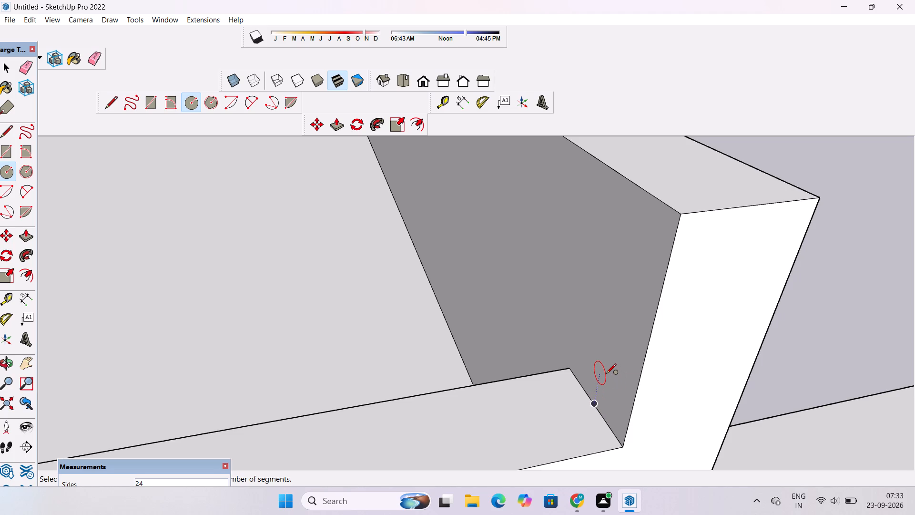
{"action": "key", "text": "o"}
{"action": "left_click_drag", "start_coordinate": [594, 380], "coordinate": [718, 360]}
{"action": "left_click_drag", "start_coordinate": [606, 396], "coordinate": [670, 385]}
{"action": "left_click_drag", "start_coordinate": [560, 385], "coordinate": [568, 407], "text": "shift"}
{"action": "left_click_drag", "start_coordinate": [550, 414], "coordinate": [605, 405]}
{"action": "left_click_drag", "start_coordinate": [605, 405], "coordinate": [600, 407], "text": "shift"}
{"action": "left_click", "coordinate": [600, 407], "text": "shift"}
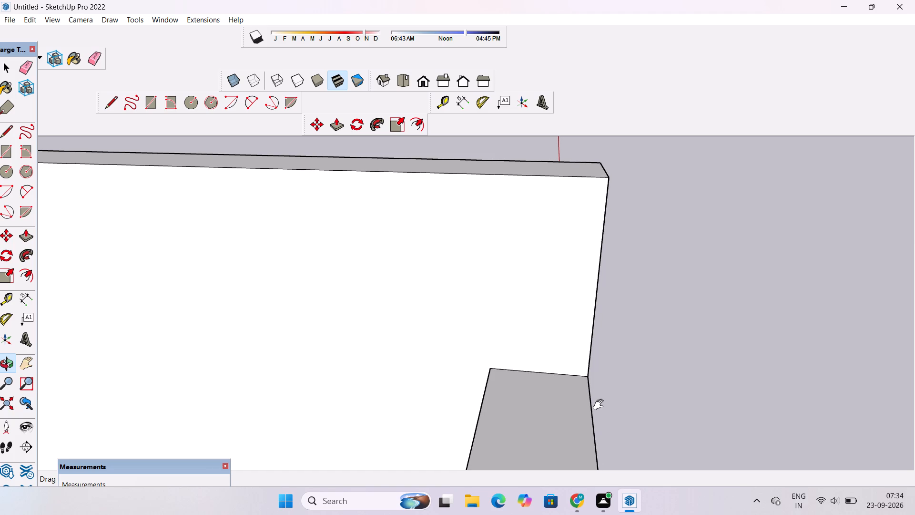
{"action": "key", "text": "c"}
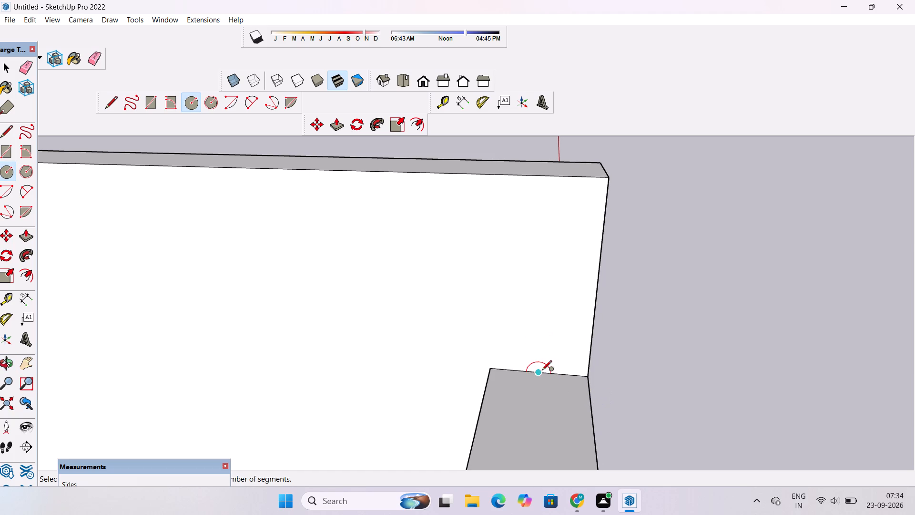
{"action": "scroll", "coordinate": [542, 331], "scroll_direction": "up", "scroll_amount": 5}
{"action": "left_click", "coordinate": [542, 331]}
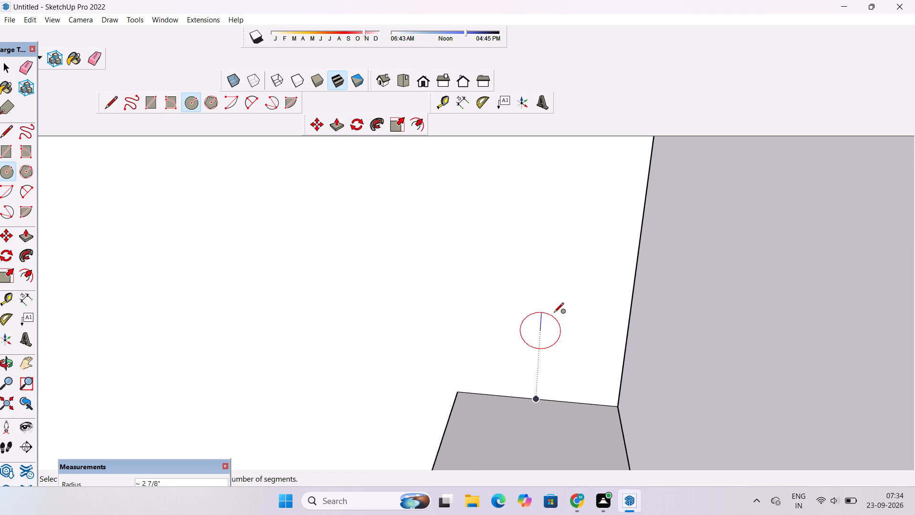
{"action": "key", "text": "3"}
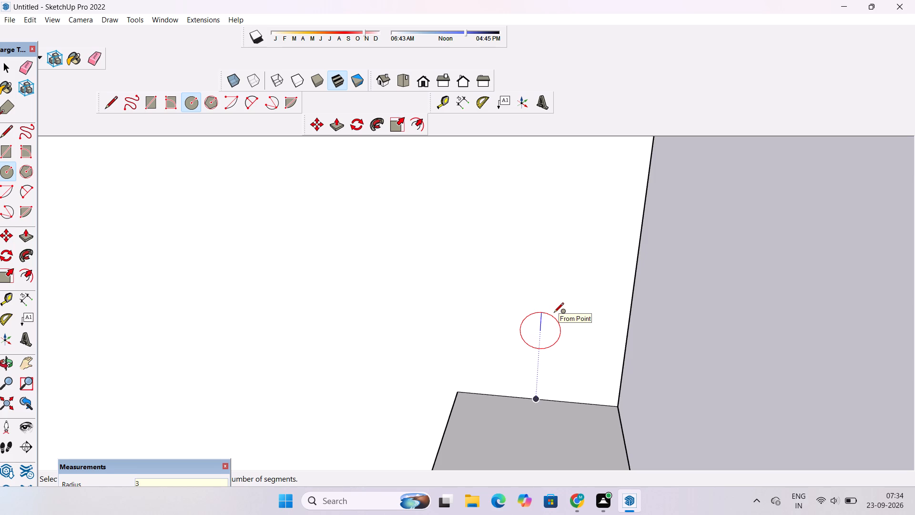
{"action": "key", "text": "shift+quotedbl"}
{"action": "key", "text": "Return"}
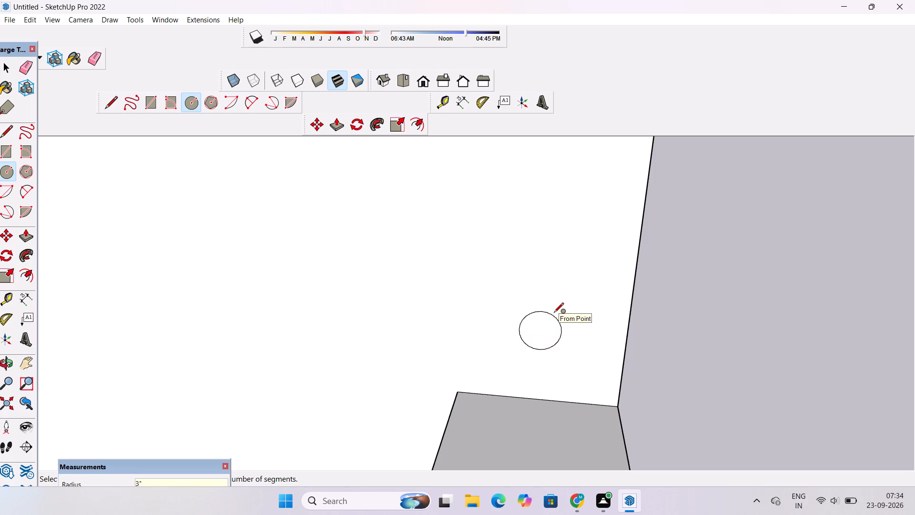
{"action": "key", "text": "space"}
Select the new 3" radius circle together with its face.
{"action": "scroll", "coordinate": [553, 322], "scroll_direction": "down", "scroll_amount": 5}
{"action": "key", "text": "o"}
{"action": "scroll", "coordinate": [551, 340], "scroll_direction": "up", "scroll_amount": 4}
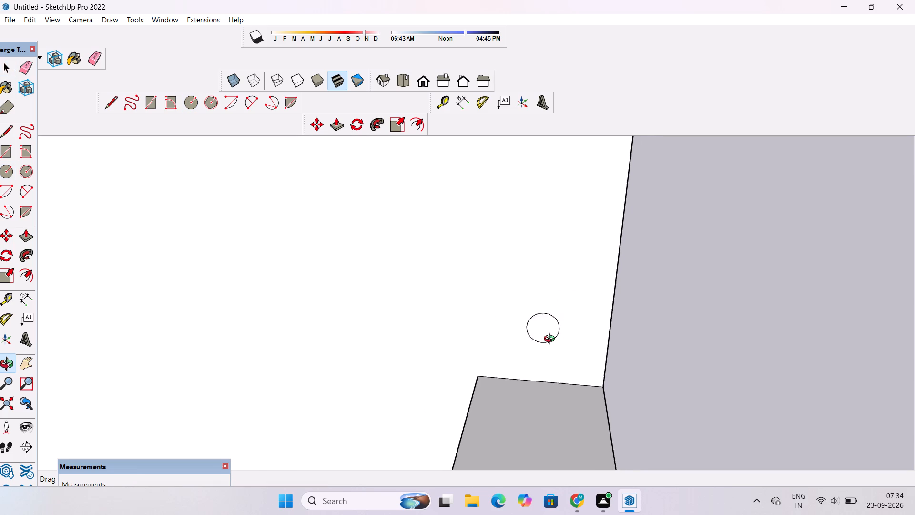
{"action": "key", "text": "space"}
{"action": "double_click", "coordinate": [540, 327]}
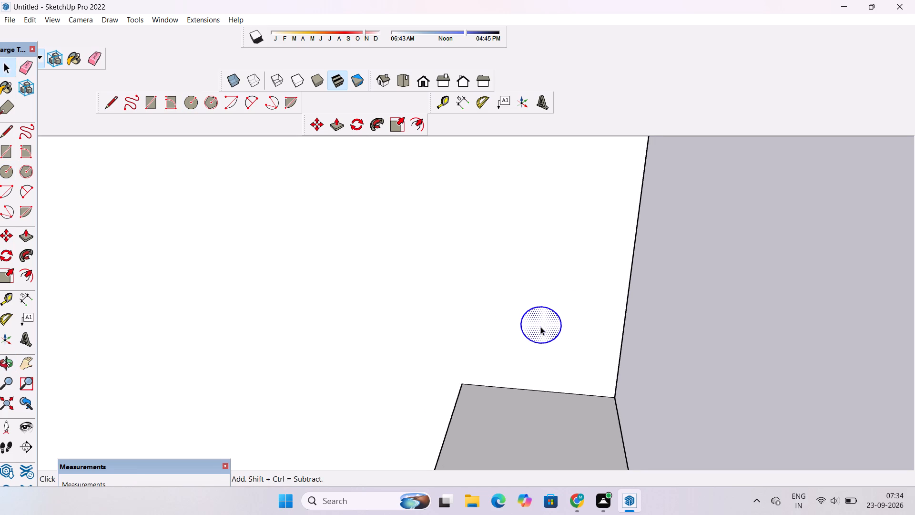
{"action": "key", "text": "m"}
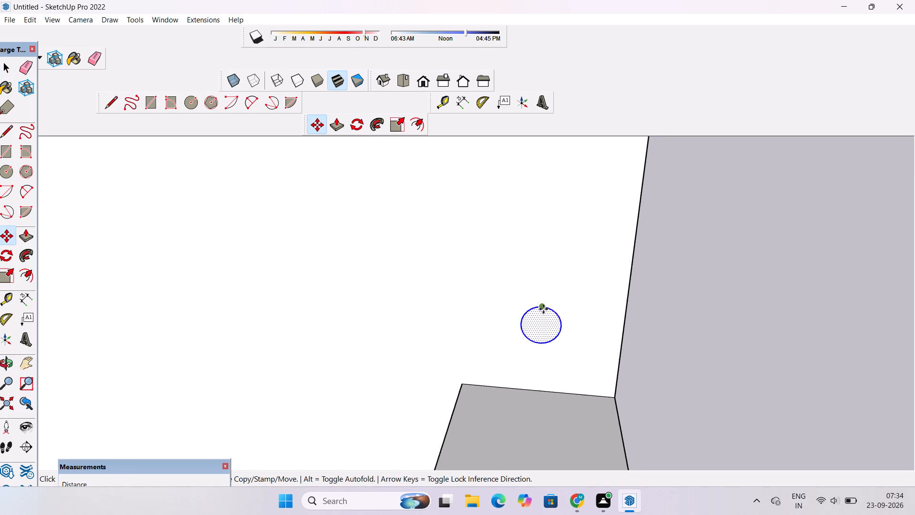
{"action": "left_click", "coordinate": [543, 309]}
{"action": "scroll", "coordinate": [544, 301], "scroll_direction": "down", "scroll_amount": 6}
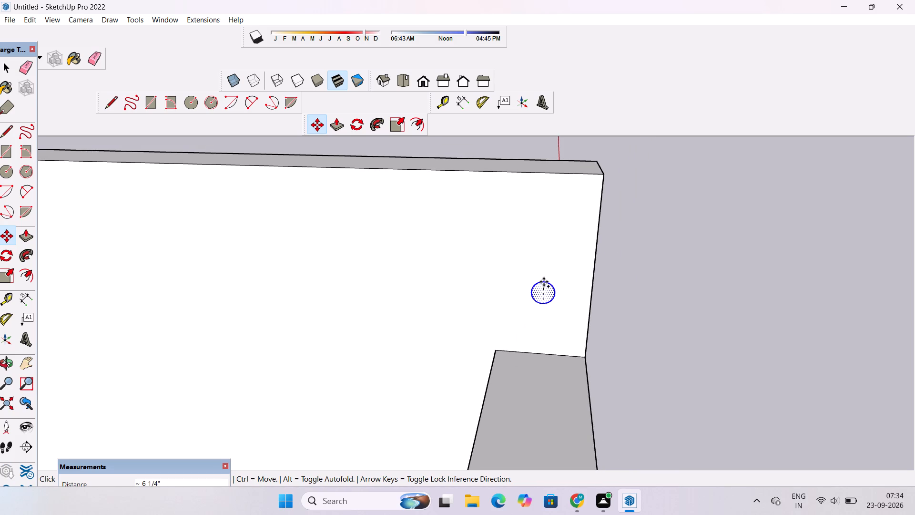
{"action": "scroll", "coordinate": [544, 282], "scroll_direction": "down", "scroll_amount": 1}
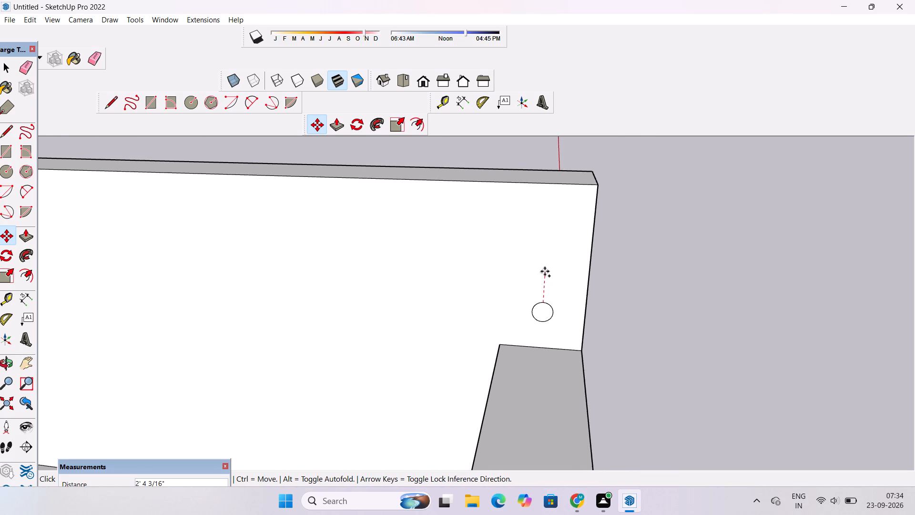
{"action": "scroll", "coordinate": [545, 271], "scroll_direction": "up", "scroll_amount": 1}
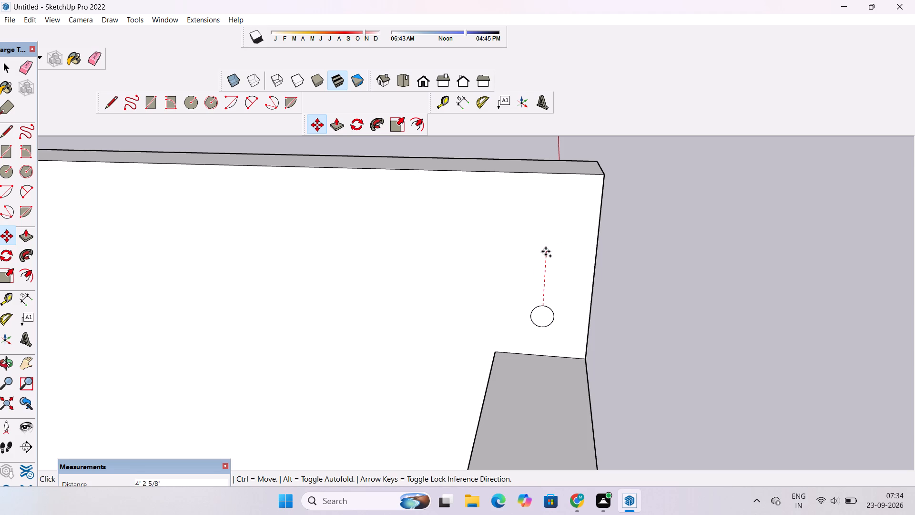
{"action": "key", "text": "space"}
Copy the selected circle straight up the side parapet's inner face by about 11".
{"action": "type", "text": "o"}
{"action": "left_click_drag", "start_coordinate": [615, 299], "coordinate": [541, 282]}
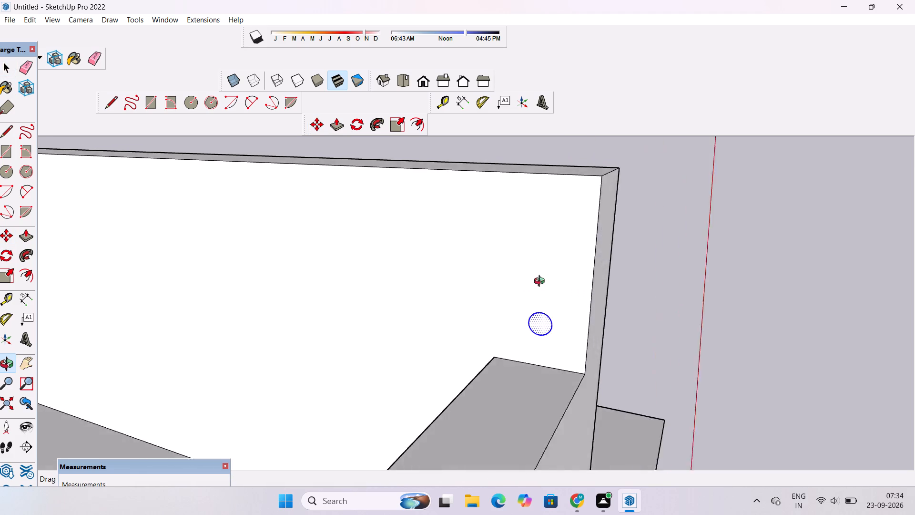
{"action": "left_click_drag", "start_coordinate": [541, 282], "coordinate": [414, 274]}
{"action": "left_click", "coordinate": [414, 275]}
{"action": "left_click_drag", "start_coordinate": [452, 314], "coordinate": [541, 273], "text": "shift"}
{"action": "scroll", "coordinate": [604, 283], "scroll_direction": "up", "scroll_amount": 1}
{"action": "key", "text": "m"}
{"action": "scroll", "coordinate": [605, 283], "scroll_direction": "up", "scroll_amount": 1}
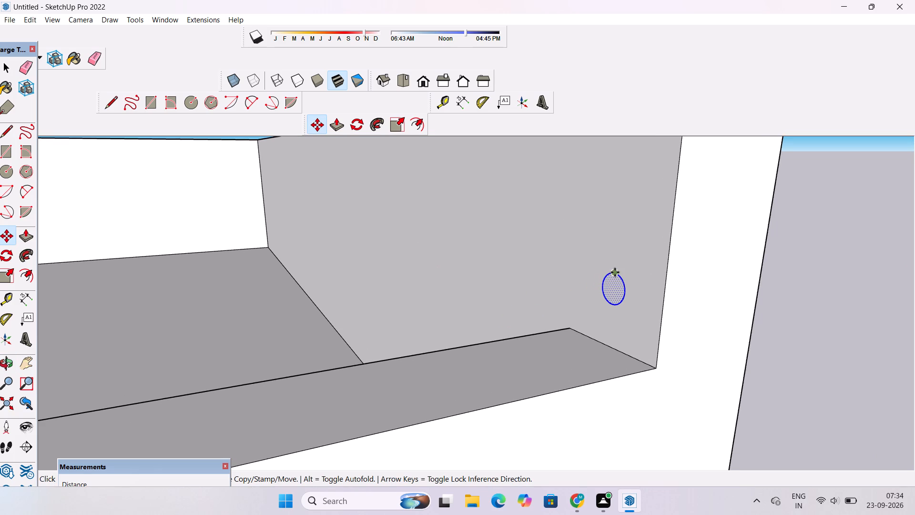
{"action": "left_click", "coordinate": [615, 272]}
{"action": "scroll", "coordinate": [613, 262], "scroll_direction": "down", "scroll_amount": 7}
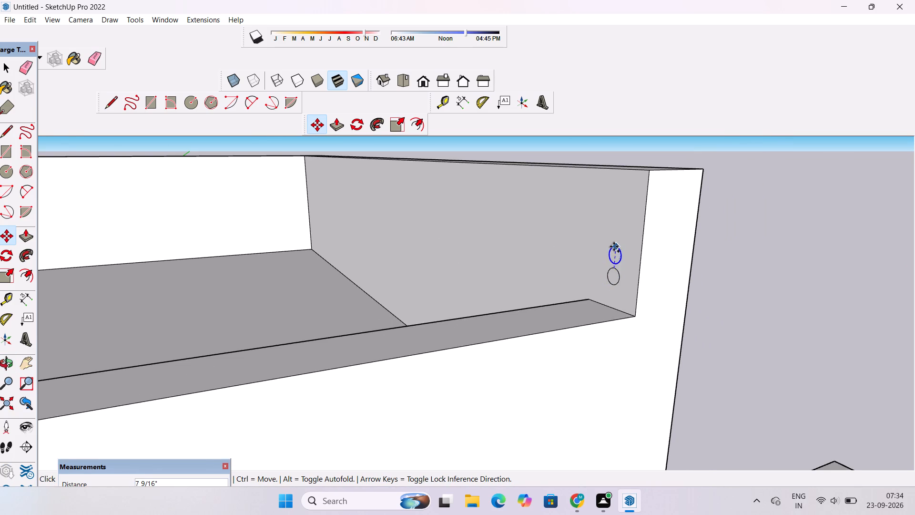
{"action": "scroll", "coordinate": [614, 247], "scroll_direction": "up", "scroll_amount": 7}
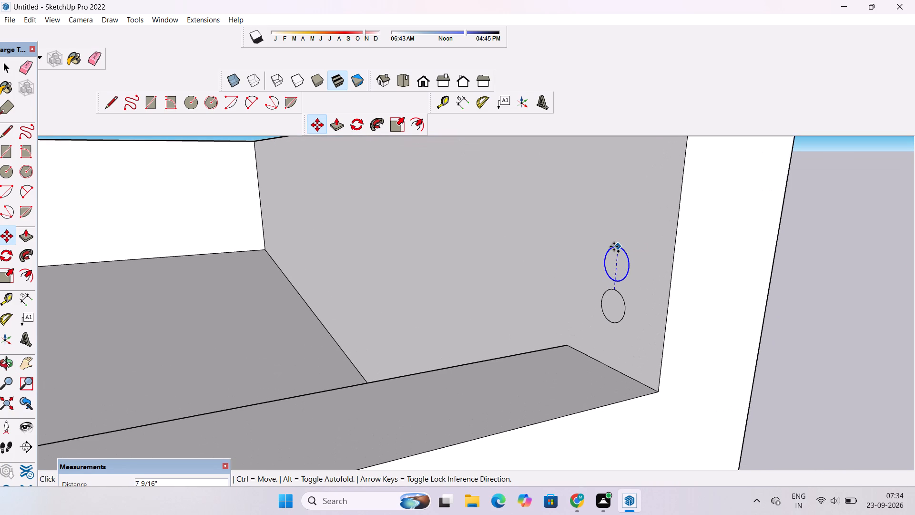
{"action": "key", "text": "o"}
{"action": "left_click_drag", "start_coordinate": [614, 247], "coordinate": [747, 252]}
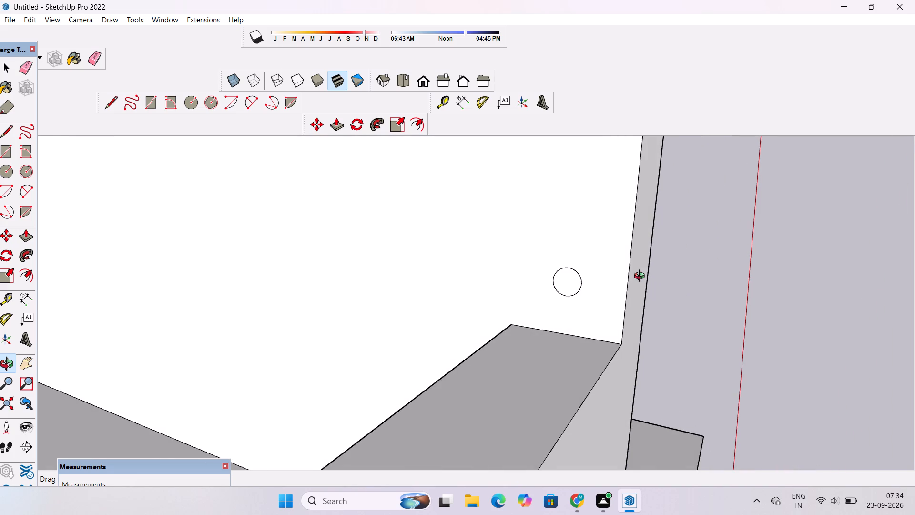
{"action": "left_click_drag", "start_coordinate": [585, 291], "coordinate": [573, 321], "text": "shift"}
{"action": "scroll", "coordinate": [571, 318], "scroll_direction": "down", "scroll_amount": 6}
{"action": "left_click_drag", "start_coordinate": [511, 340], "coordinate": [577, 337]}
{"action": "left_click_drag", "start_coordinate": [578, 328], "coordinate": [569, 355], "text": "shift"}
{"action": "left_click", "coordinate": [555, 357]}
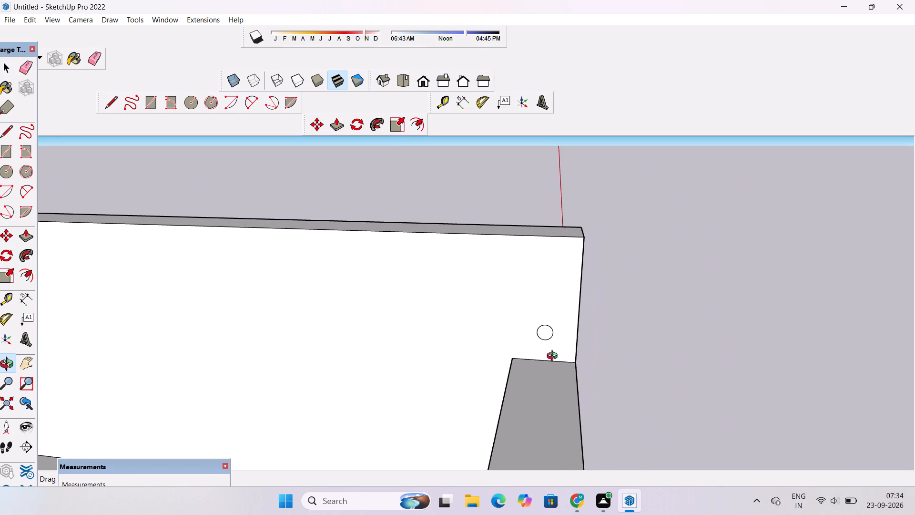
{"action": "left_click", "coordinate": [559, 351]}
{"action": "left_click_drag", "start_coordinate": [559, 356], "coordinate": [563, 350]}
{"action": "left_click", "coordinate": [564, 349], "text": "shift"}
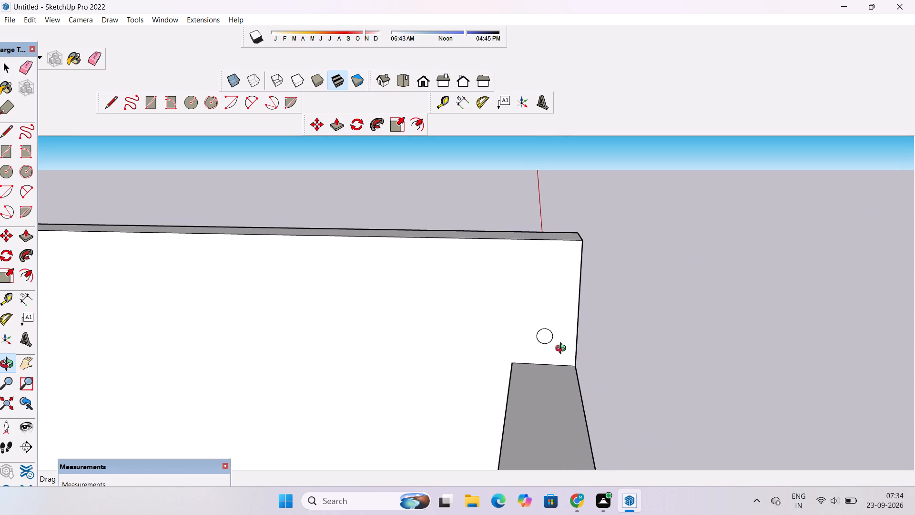
{"action": "key", "text": "m"}
{"action": "scroll", "coordinate": [557, 324], "scroll_direction": "up", "scroll_amount": 4}
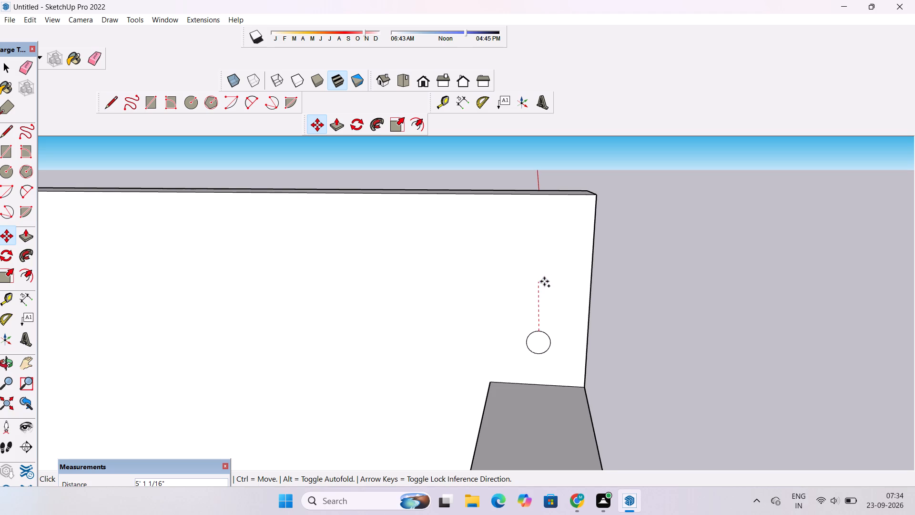
{"action": "scroll", "coordinate": [542, 284], "scroll_direction": "up", "scroll_amount": 12}
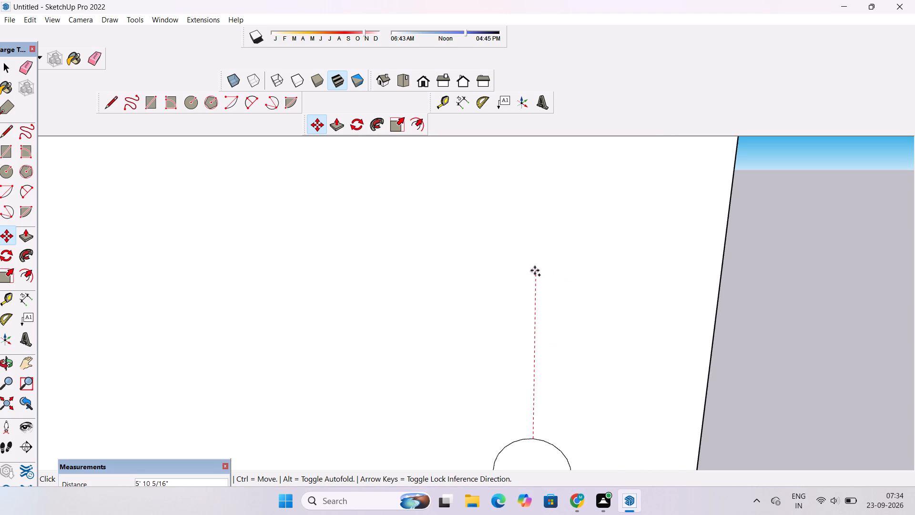
{"action": "key", "text": "o"}
{"action": "left_click_drag", "start_coordinate": [536, 272], "coordinate": [318, 244]}
{"action": "scroll", "coordinate": [318, 243], "scroll_direction": "down", "scroll_amount": 7}
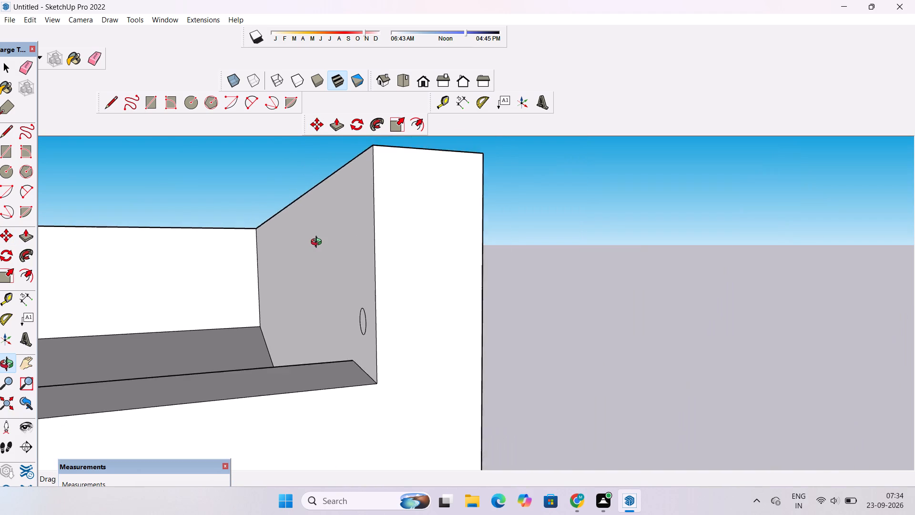
{"action": "scroll", "coordinate": [323, 243], "scroll_direction": "up", "scroll_amount": 1}
{"action": "scroll", "coordinate": [335, 242], "scroll_direction": "down", "scroll_amount": 4}
{"action": "scroll", "coordinate": [328, 262], "scroll_direction": "up", "scroll_amount": 4}
{"action": "left_click_drag", "start_coordinate": [330, 262], "coordinate": [427, 265], "text": "shift"}
{"action": "left_click_drag", "start_coordinate": [428, 278], "coordinate": [392, 290]}
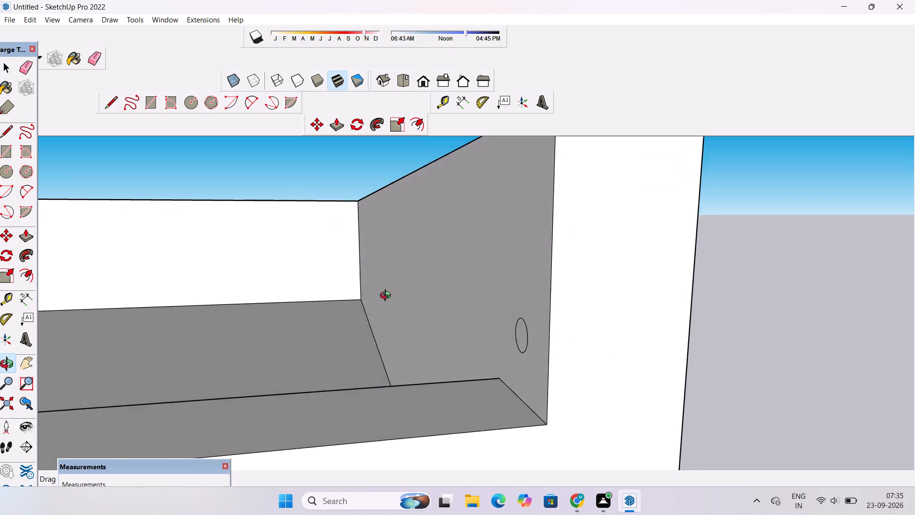
{"action": "left_click_drag", "start_coordinate": [387, 297], "coordinate": [399, 279], "text": "shift"}
{"action": "key", "text": "m"}
{"action": "scroll", "coordinate": [497, 272], "scroll_direction": "down", "scroll_amount": 2}
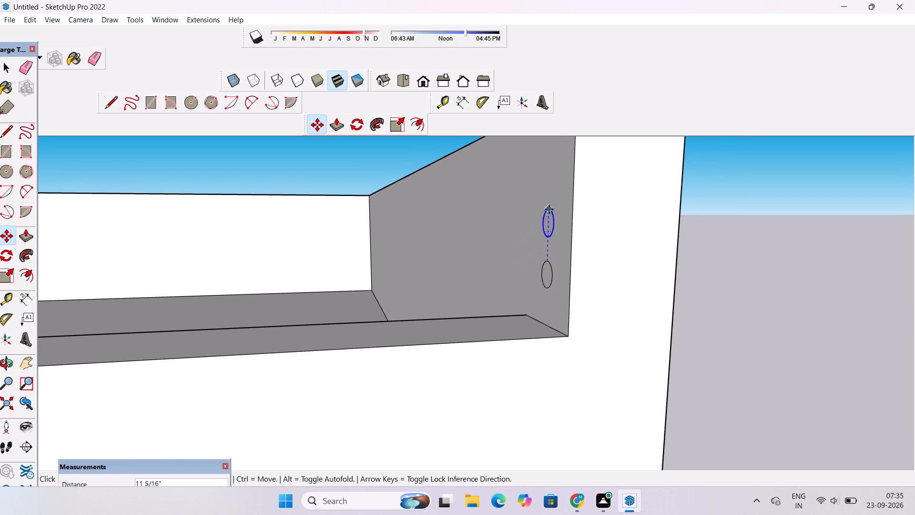
{"action": "left_click", "coordinate": [549, 209]}
Copy the second circle about 10" straight up the parapet face to add a third circle.
{"action": "scroll", "coordinate": [554, 258], "scroll_direction": "down", "scroll_amount": 5}
{"action": "scroll", "coordinate": [554, 182], "scroll_direction": "up", "scroll_amount": 4}
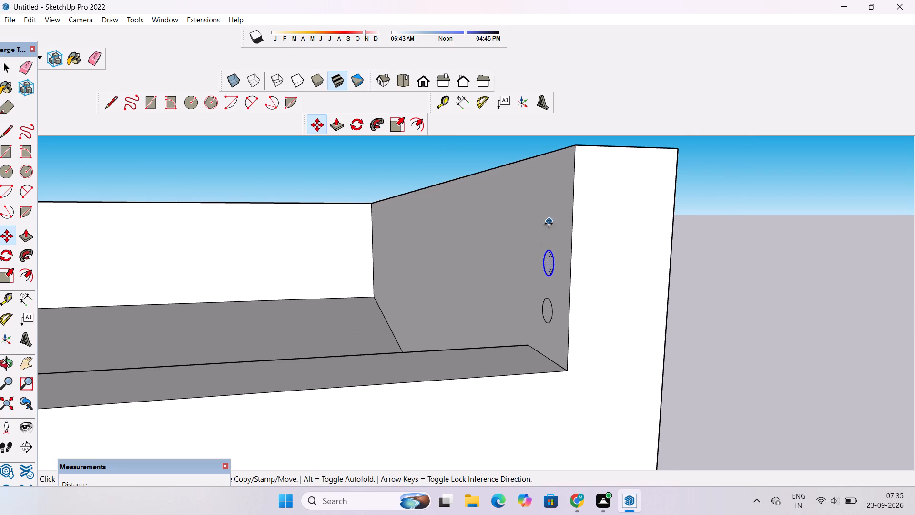
{"action": "scroll", "coordinate": [533, 260], "scroll_direction": "up", "scroll_amount": 7}
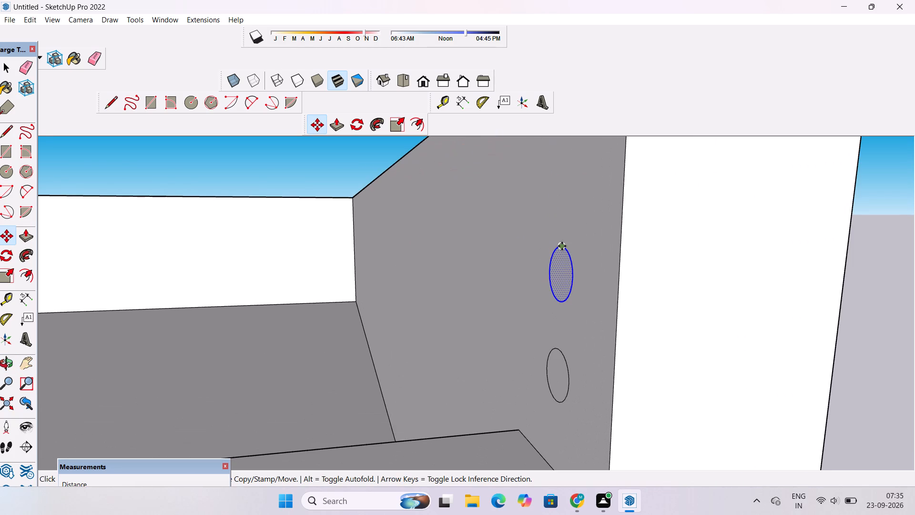
{"action": "left_click", "coordinate": [562, 246]}
{"action": "scroll", "coordinate": [562, 243], "scroll_direction": "down", "scroll_amount": 7}
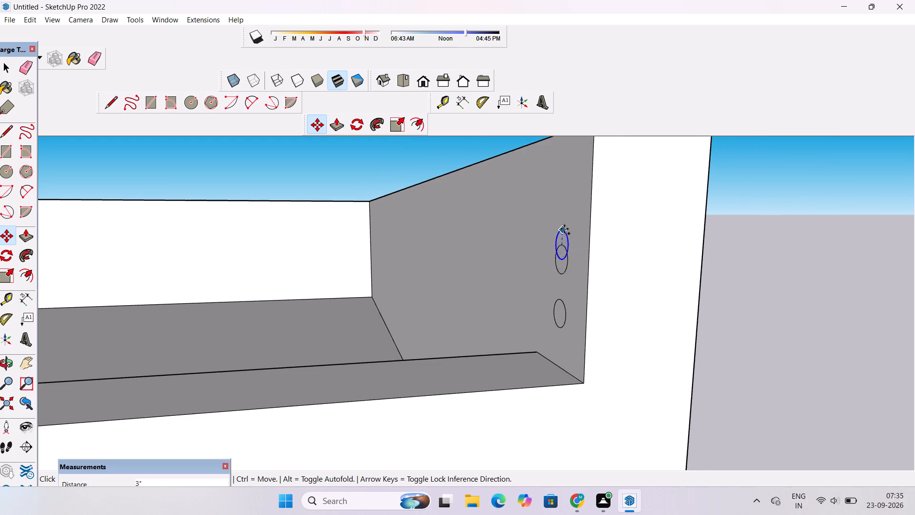
{"action": "scroll", "coordinate": [566, 226], "scroll_direction": "down", "scroll_amount": 4}
{"action": "scroll", "coordinate": [568, 206], "scroll_direction": "up", "scroll_amount": 4}
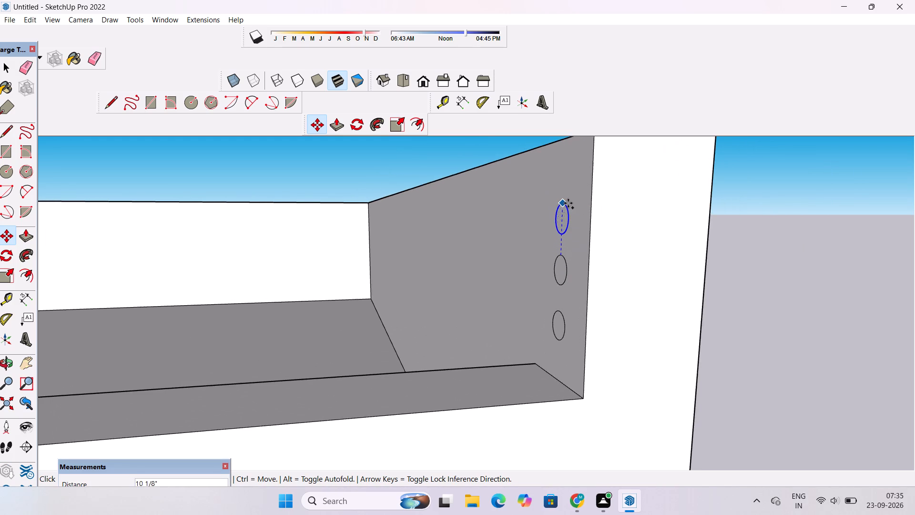
{"action": "left_click", "coordinate": [568, 202]}
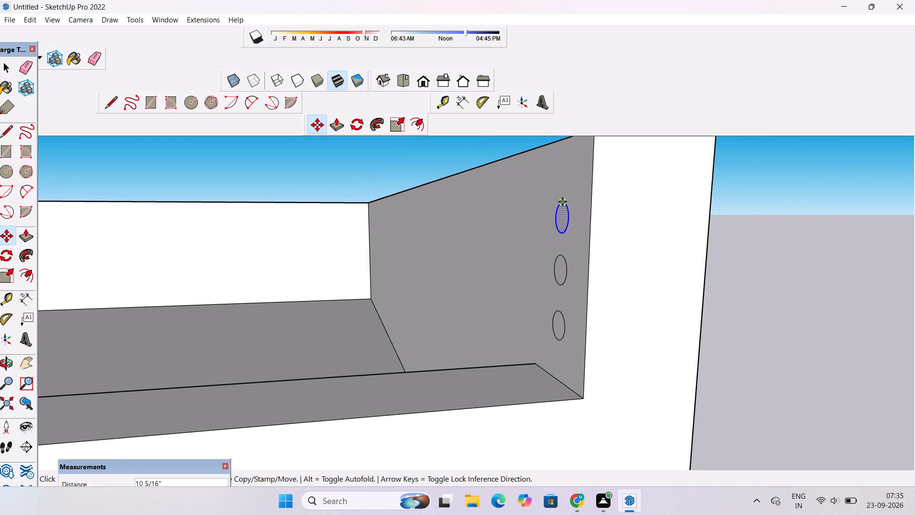
Copy the third circle about 11" upward to place a fourth near the parapet's top edge, and clear the selection.
{"action": "left_click", "coordinate": [562, 202]}
{"action": "scroll", "coordinate": [569, 185], "scroll_direction": "down", "scroll_amount": 6}
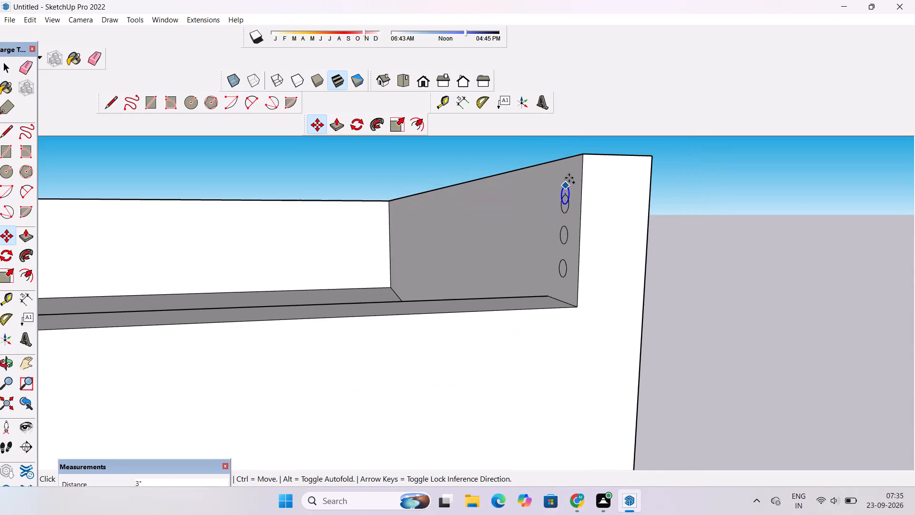
{"action": "scroll", "coordinate": [569, 171], "scroll_direction": "up", "scroll_amount": 9}
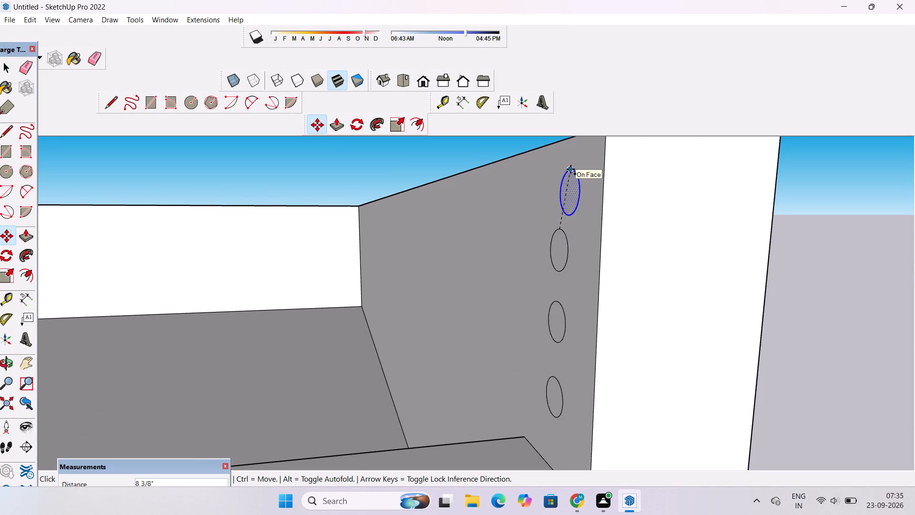
{"action": "left_click", "coordinate": [566, 148]}
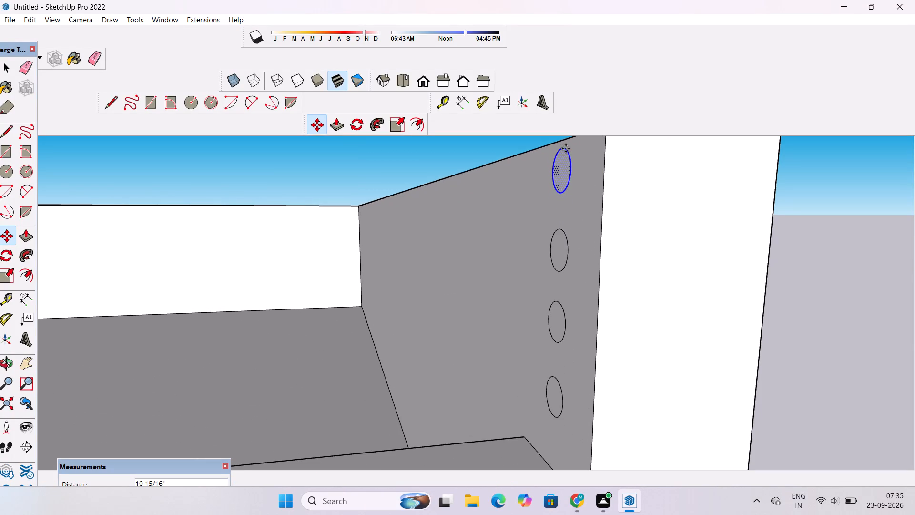
{"action": "key", "text": "space"}
{"action": "key", "text": "o"}
{"action": "scroll", "coordinate": [569, 154], "scroll_direction": "down", "scroll_amount": 6}
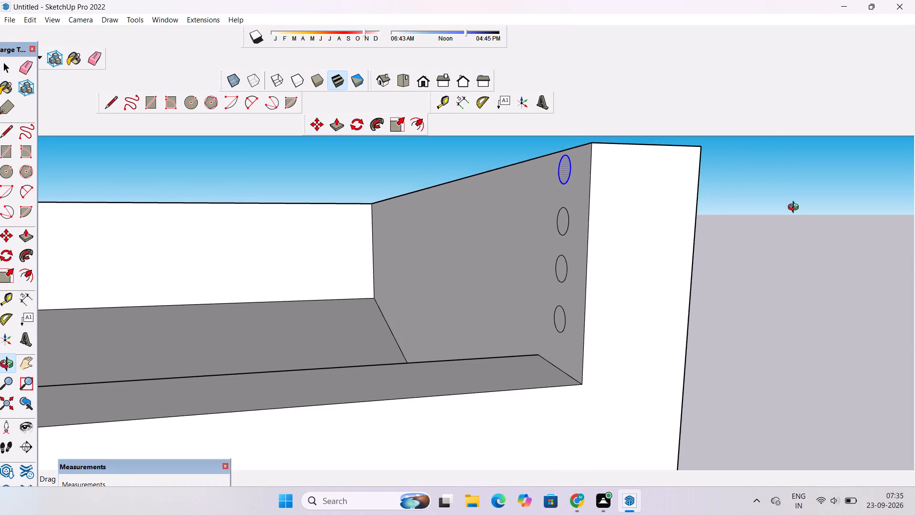
{"action": "left_click_drag", "start_coordinate": [797, 216], "coordinate": [794, 226]}
{"action": "left_click", "coordinate": [792, 224], "text": "shift"}
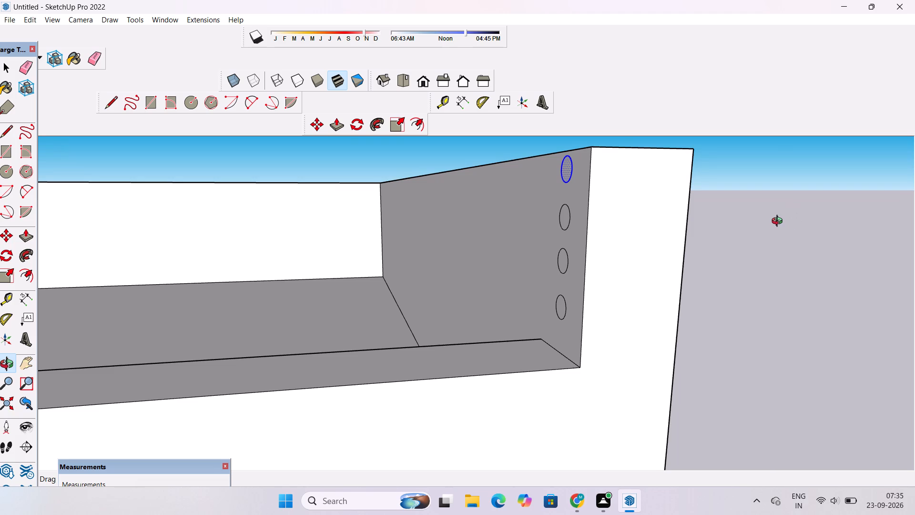
{"action": "key", "text": "space"}
{"action": "left_click", "coordinate": [779, 219]}
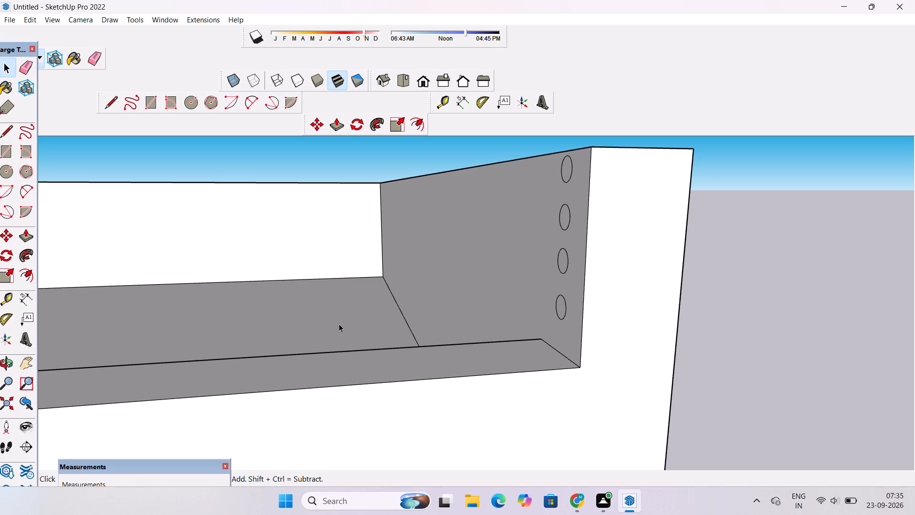
Start a line on the side parapet's inner face near the lowest circle.
{"action": "key", "text": "l"}
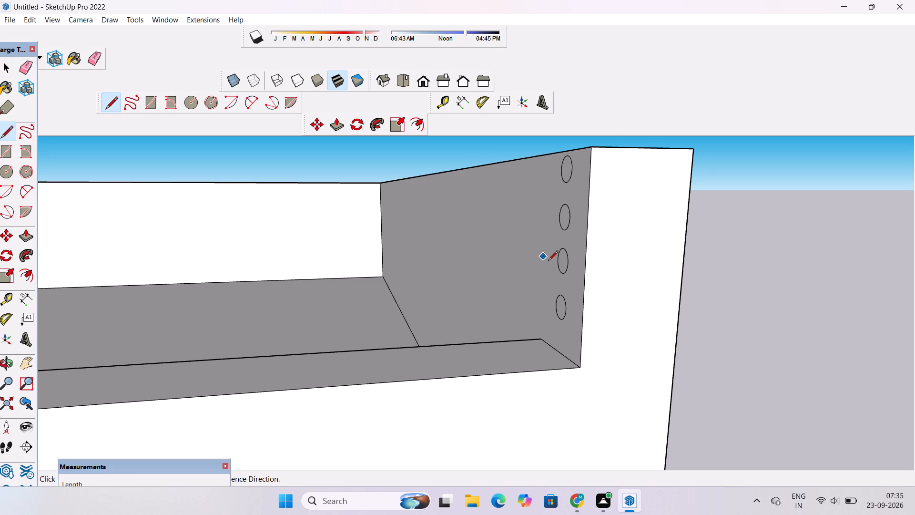
{"action": "scroll", "coordinate": [560, 280], "scroll_direction": "down", "scroll_amount": 3}
{"action": "scroll", "coordinate": [556, 291], "scroll_direction": "up", "scroll_amount": 4}
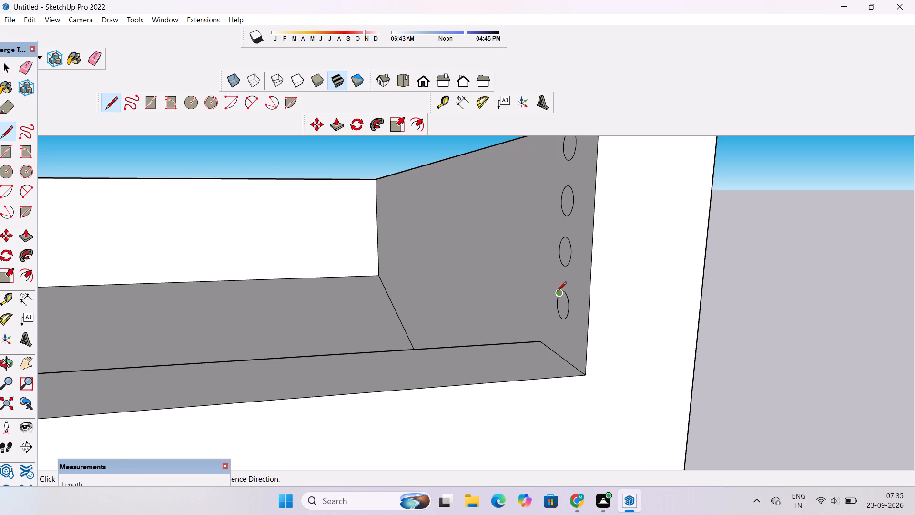
{"action": "scroll", "coordinate": [565, 328], "scroll_direction": "up", "scroll_amount": 10}
{"action": "scroll", "coordinate": [567, 329], "scroll_direction": "down", "scroll_amount": 3}
{"action": "scroll", "coordinate": [567, 329], "scroll_direction": "up", "scroll_amount": 1}
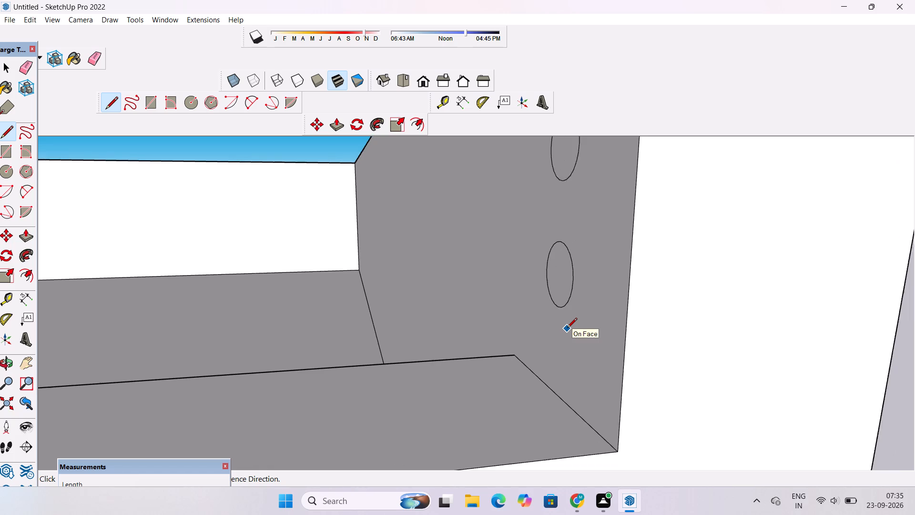
{"action": "scroll", "coordinate": [567, 329], "scroll_direction": "up", "scroll_amount": 1}
{"action": "scroll", "coordinate": [568, 329], "scroll_direction": "down", "scroll_amount": 3}
{"action": "scroll", "coordinate": [568, 329], "scroll_direction": "up", "scroll_amount": 3}
{"action": "scroll", "coordinate": [568, 329], "scroll_direction": "down", "scroll_amount": 4}
{"action": "scroll", "coordinate": [568, 329], "scroll_direction": "up", "scroll_amount": 5}
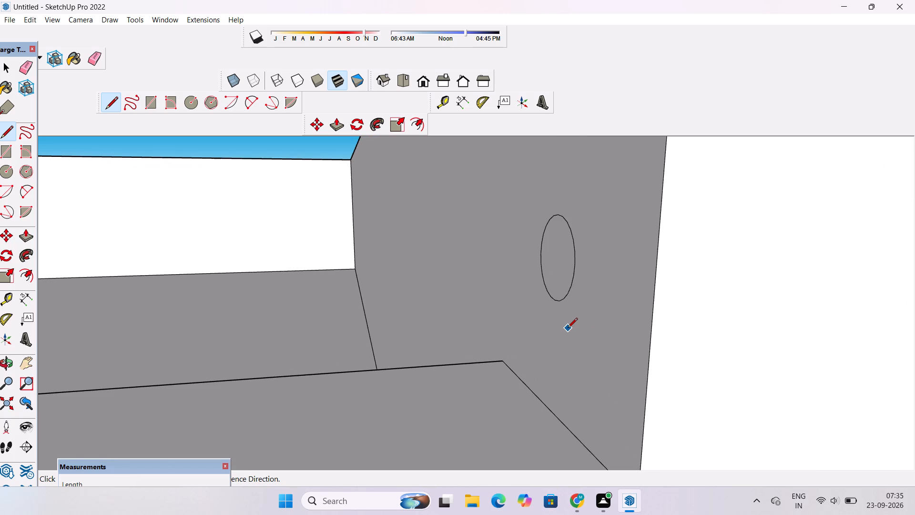
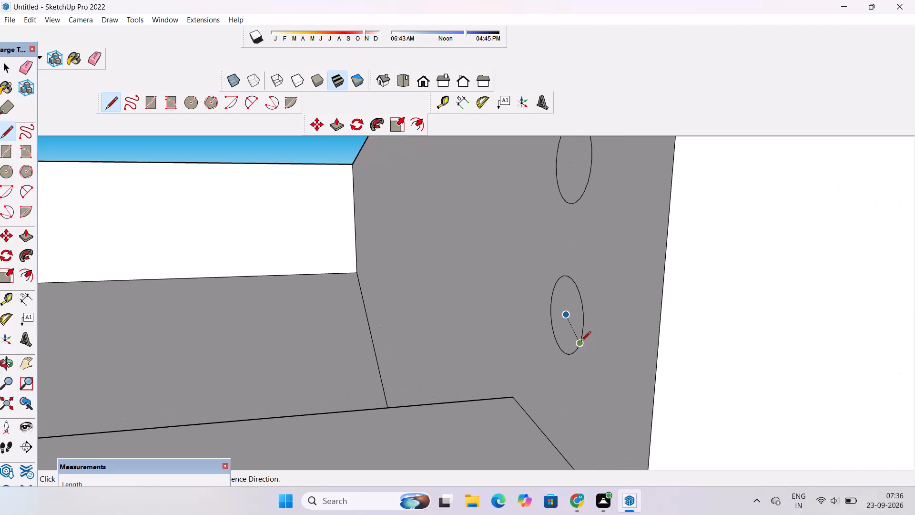
Draw a 39' line along the red axis from the lowest circle's centre on the end panel to the opposite panel's inner face.
{"action": "left_click", "coordinate": [564, 317]}
{"action": "scroll", "coordinate": [509, 316], "scroll_direction": "down", "scroll_amount": 2}
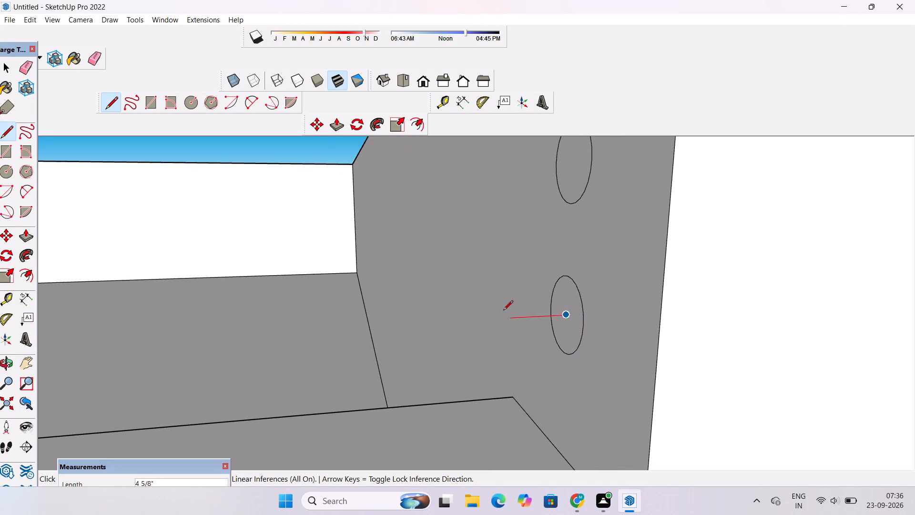
{"action": "scroll", "coordinate": [503, 311], "scroll_direction": "down", "scroll_amount": 15}
{"action": "scroll", "coordinate": [382, 281], "scroll_direction": "down", "scroll_amount": 8}
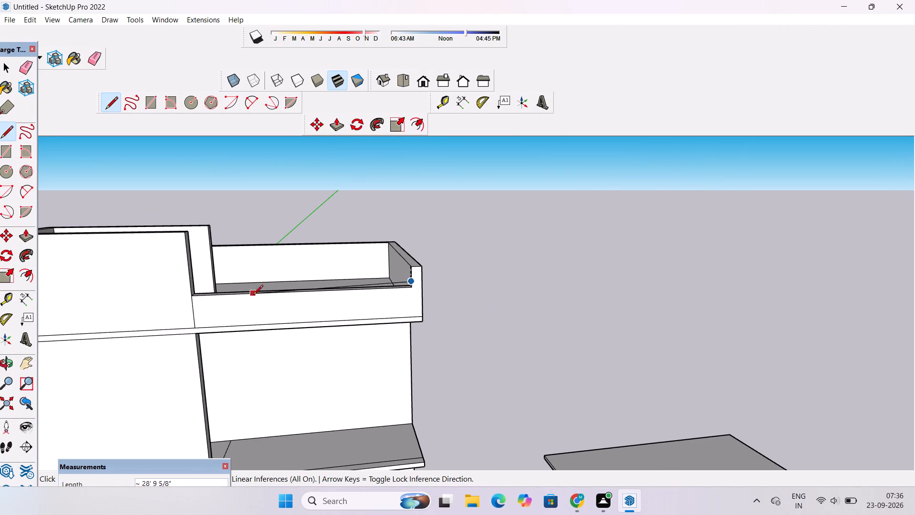
{"action": "scroll", "coordinate": [281, 263], "scroll_direction": "up", "scroll_amount": 1}
{"action": "scroll", "coordinate": [184, 277], "scroll_direction": "up", "scroll_amount": 6}
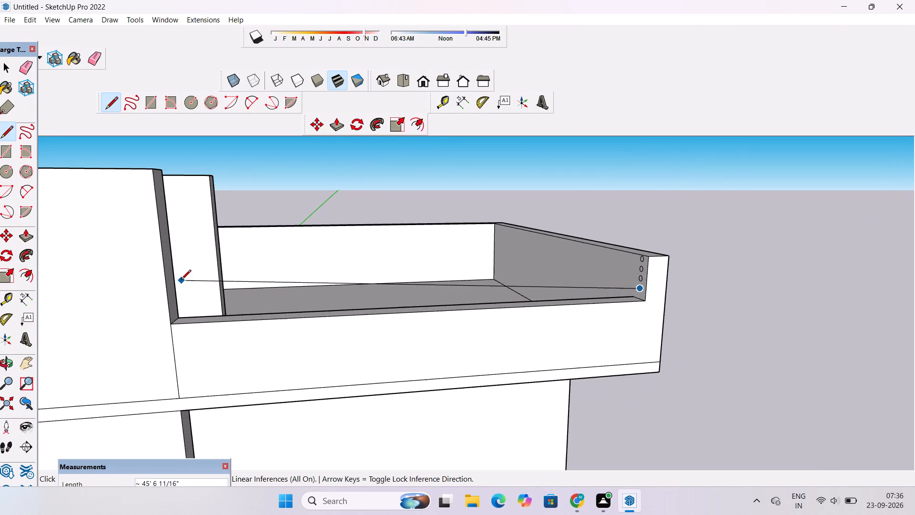
{"action": "scroll", "coordinate": [172, 279], "scroll_direction": "up", "scroll_amount": 4}
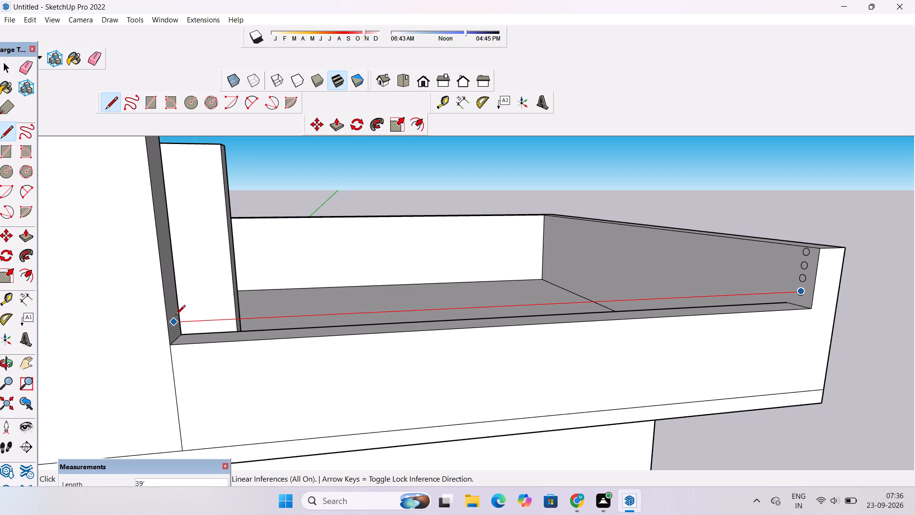
{"action": "left_click", "coordinate": [176, 320]}
{"action": "key", "text": "space"}
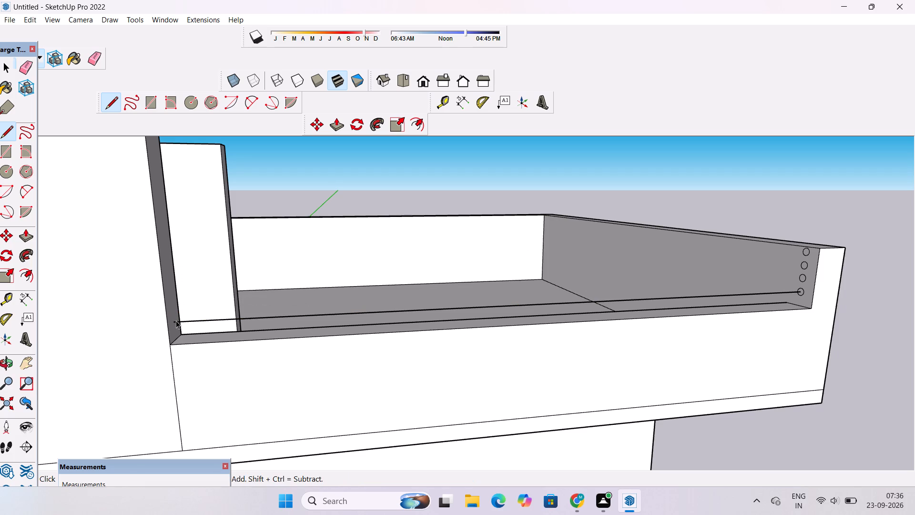
Draw a 39' line along the red axis from the second-lowest circle's centre to the opposite panel's inner face.
{"action": "type", "text": "l"}
{"action": "scroll", "coordinate": [594, 263], "scroll_direction": "down", "scroll_amount": 6}
{"action": "scroll", "coordinate": [711, 270], "scroll_direction": "up", "scroll_amount": 13}
{"action": "scroll", "coordinate": [649, 276], "scroll_direction": "up", "scroll_amount": 12}
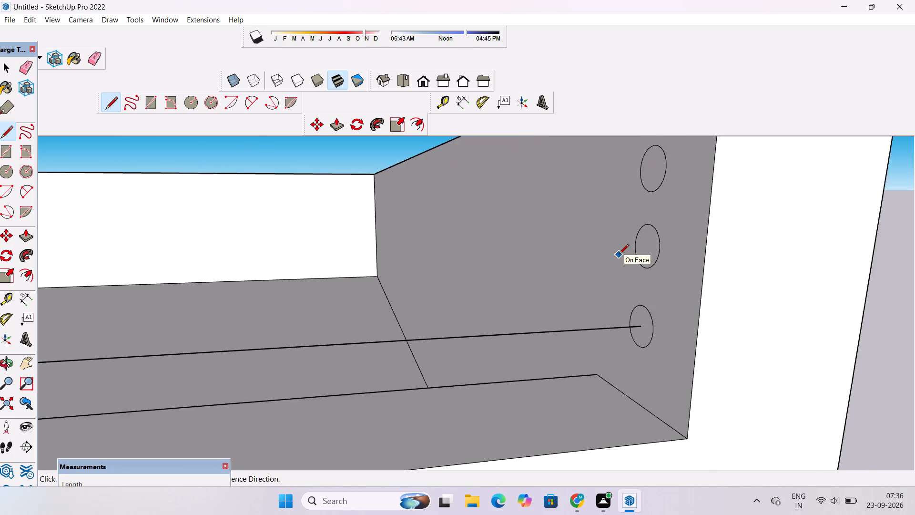
{"action": "scroll", "coordinate": [619, 255], "scroll_direction": "up", "scroll_amount": 1}
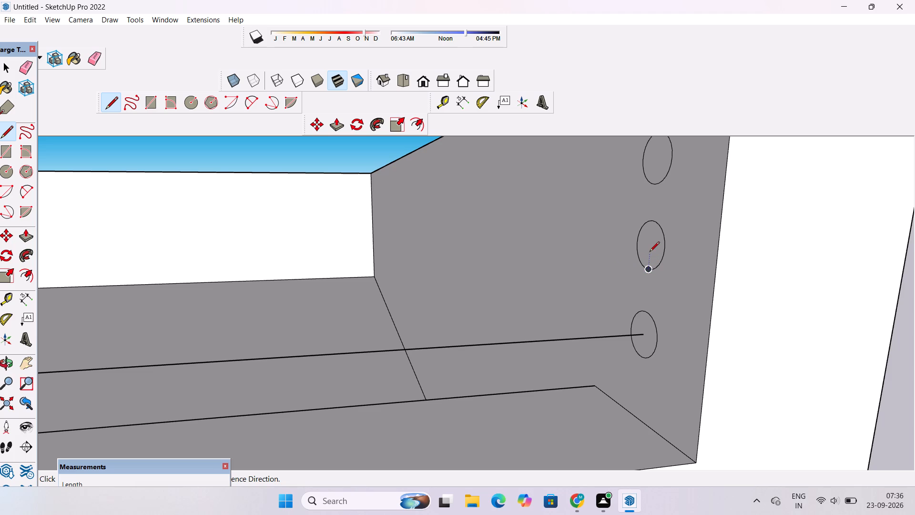
{"action": "left_click", "coordinate": [650, 247]}
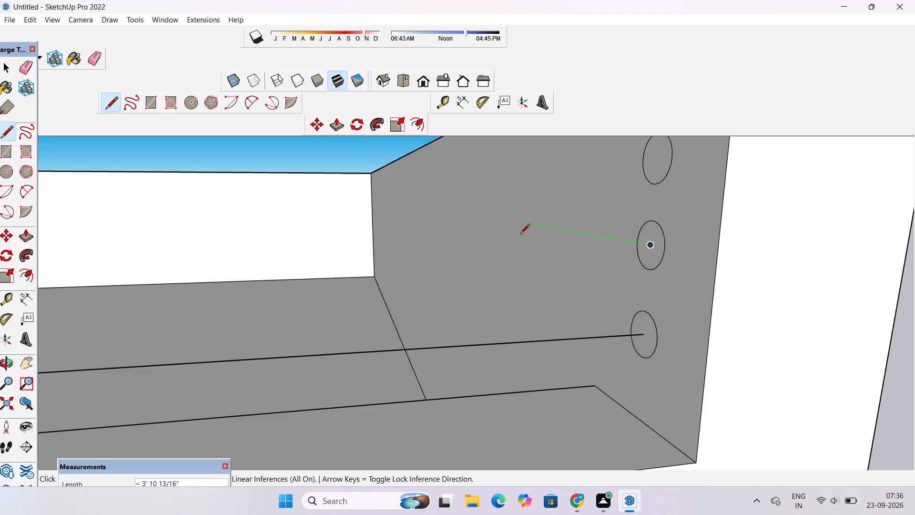
{"action": "scroll", "coordinate": [240, 271], "scroll_direction": "down", "scroll_amount": 17}
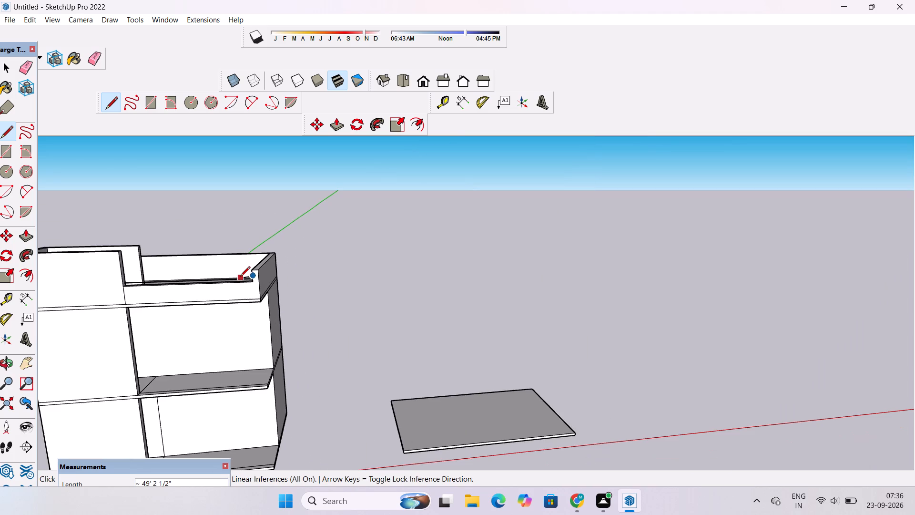
{"action": "scroll", "coordinate": [122, 269], "scroll_direction": "up", "scroll_amount": 17}
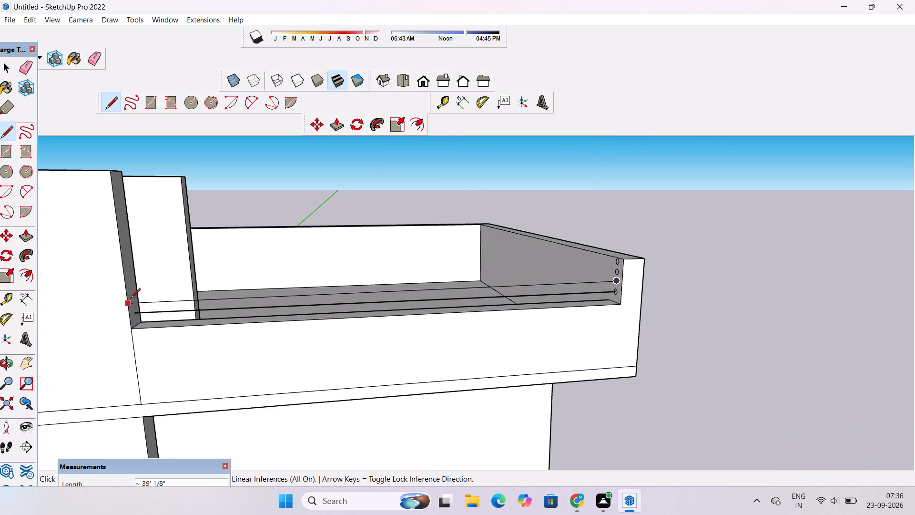
{"action": "scroll", "coordinate": [141, 296], "scroll_direction": "up", "scroll_amount": 10}
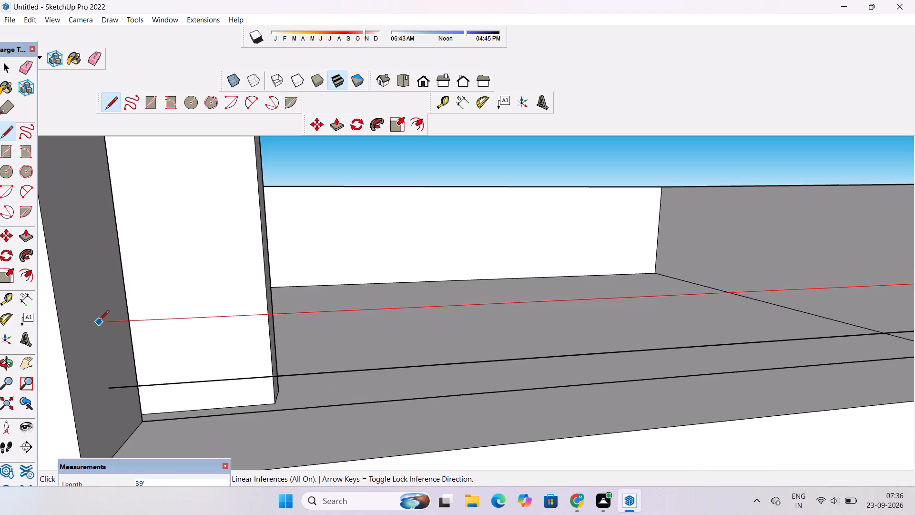
{"action": "left_click", "coordinate": [99, 321]}
{"action": "key", "text": "space"}
Draw a 39' line along the red axis from the third circle up's centre to the opposite panel's inner face.
{"action": "key", "text": "l"}
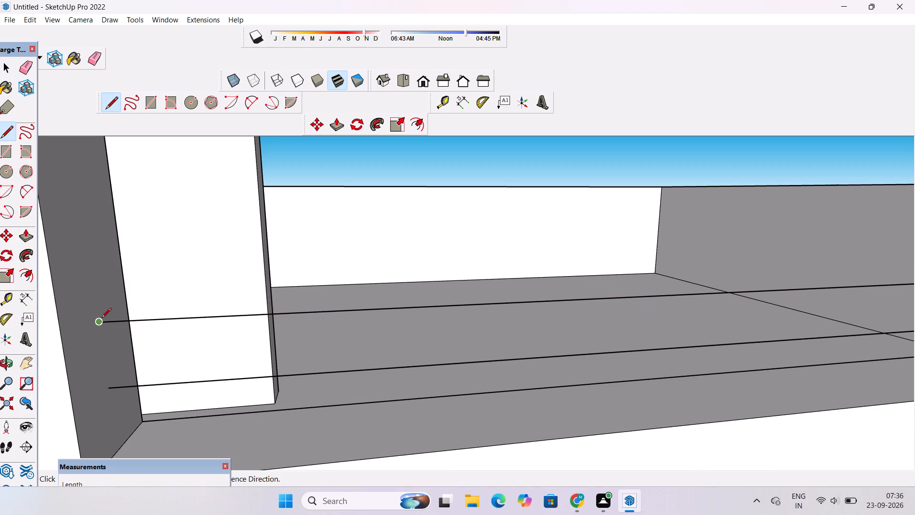
{"action": "scroll", "coordinate": [102, 319], "scroll_direction": "down", "scroll_amount": 11}
{"action": "scroll", "coordinate": [105, 315], "scroll_direction": "up", "scroll_amount": 3}
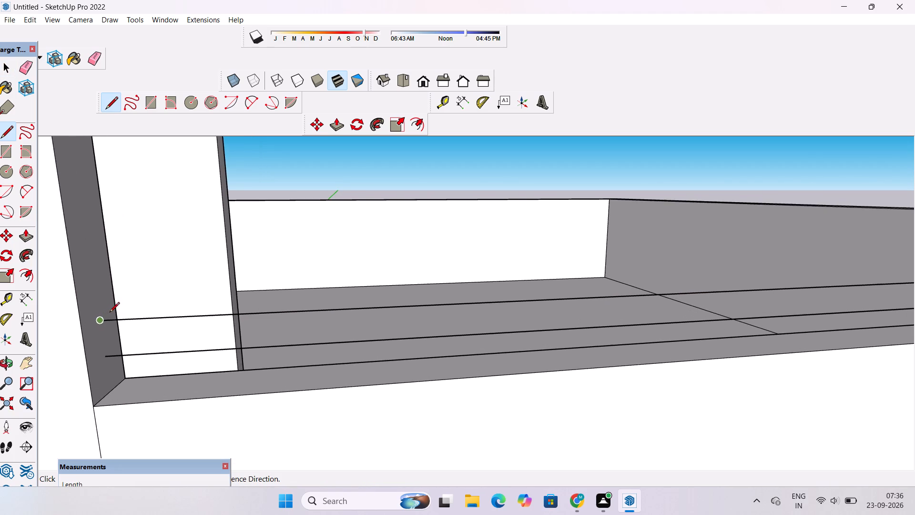
{"action": "scroll", "coordinate": [110, 313], "scroll_direction": "up", "scroll_amount": 2}
{"action": "scroll", "coordinate": [110, 313], "scroll_direction": "down", "scroll_amount": 10}
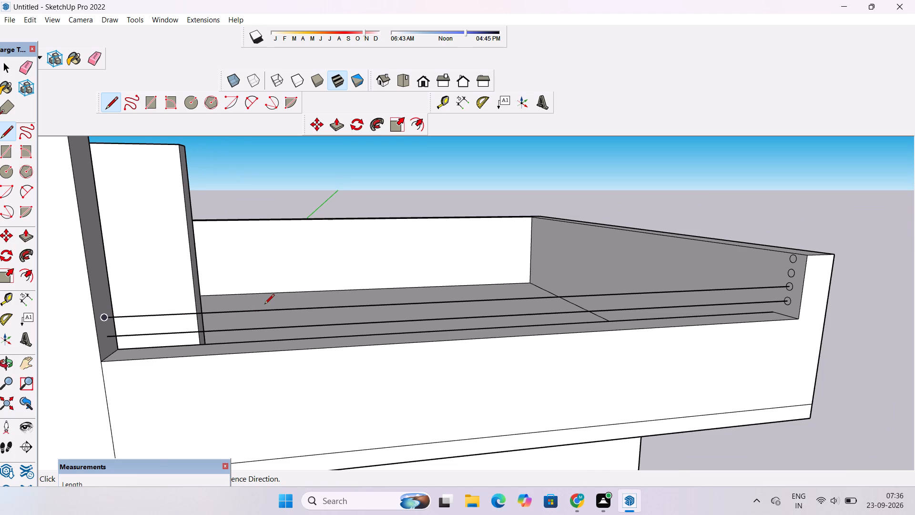
{"action": "scroll", "coordinate": [265, 309], "scroll_direction": "down", "scroll_amount": 1}
{"action": "scroll", "coordinate": [819, 260], "scroll_direction": "up", "scroll_amount": 4}
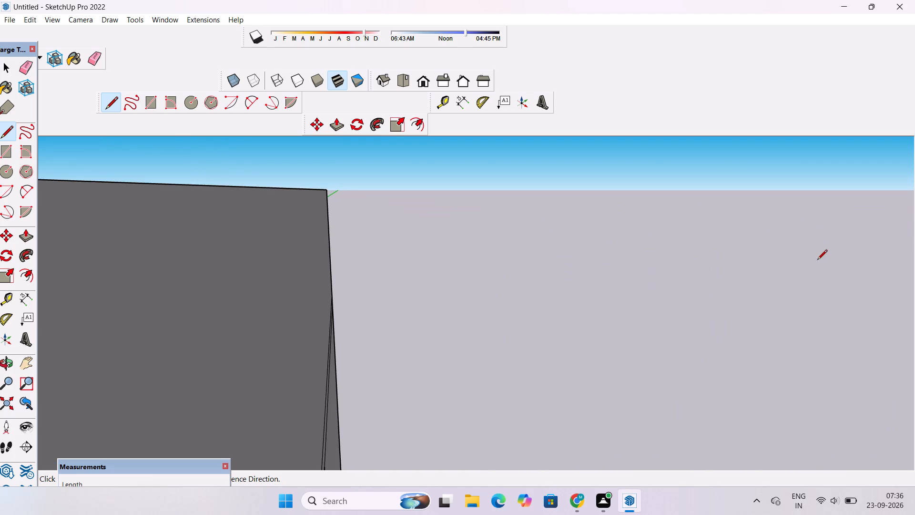
{"action": "scroll", "coordinate": [819, 258], "scroll_direction": "down", "scroll_amount": 4}
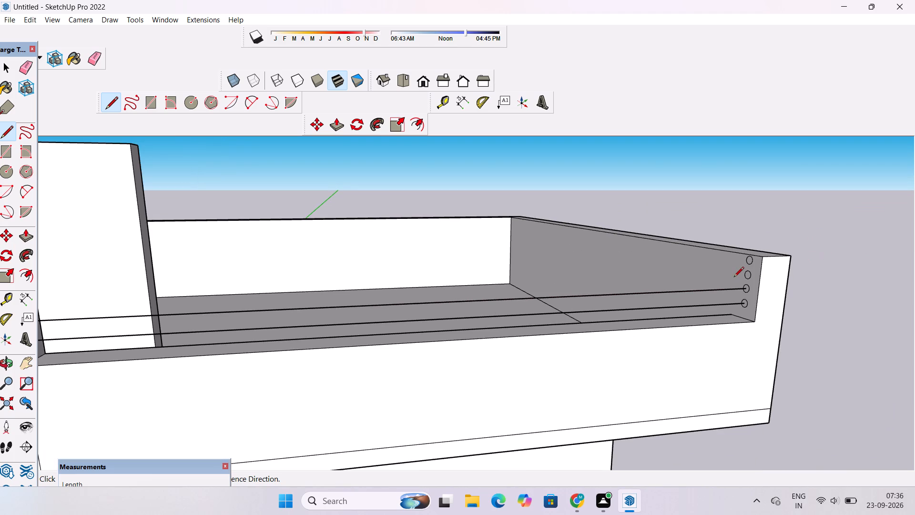
{"action": "scroll", "coordinate": [735, 279], "scroll_direction": "up", "scroll_amount": 2}
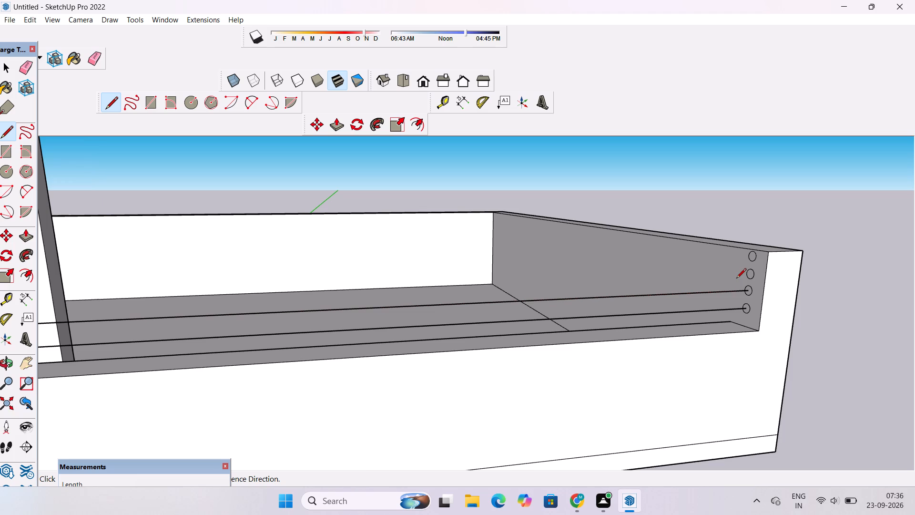
{"action": "scroll", "coordinate": [781, 278], "scroll_direction": "up", "scroll_amount": 3}
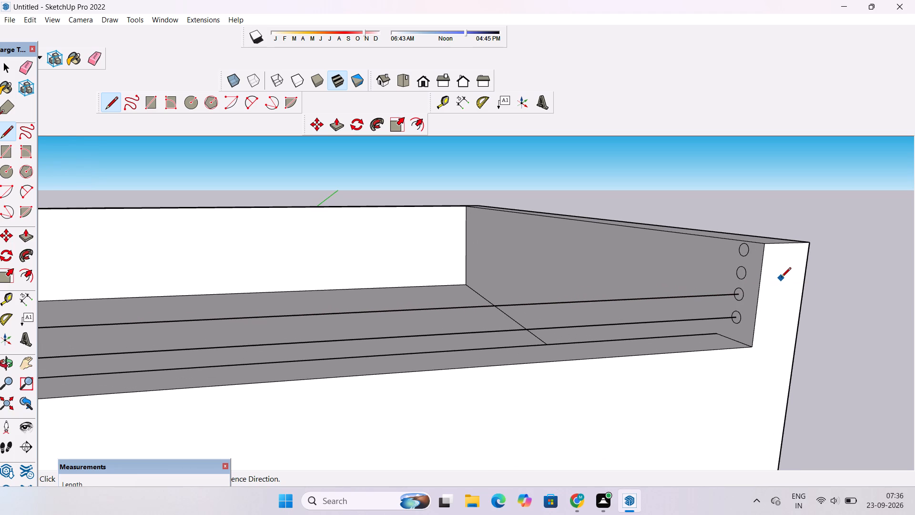
{"action": "scroll", "coordinate": [781, 278], "scroll_direction": "up", "scroll_amount": 3}
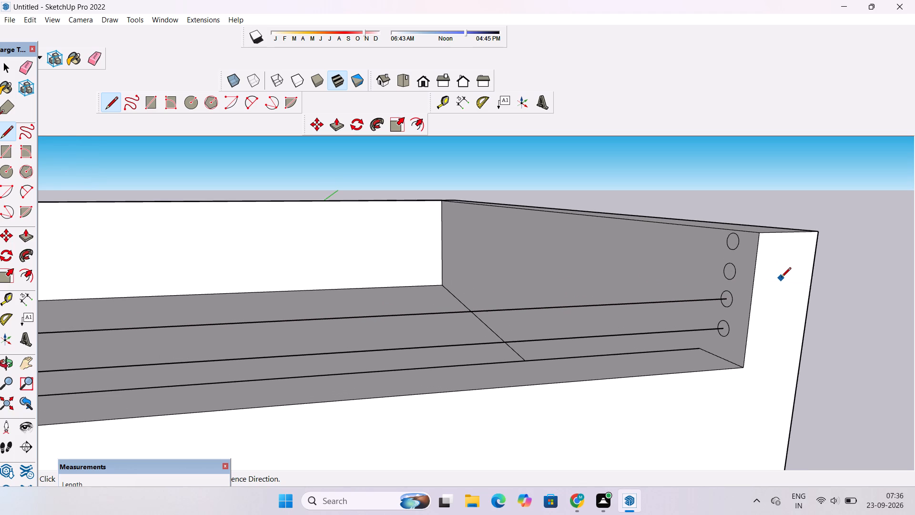
{"action": "scroll", "coordinate": [781, 278], "scroll_direction": "down", "scroll_amount": 4}
{"action": "scroll", "coordinate": [781, 278], "scroll_direction": "up", "scroll_amount": 1}
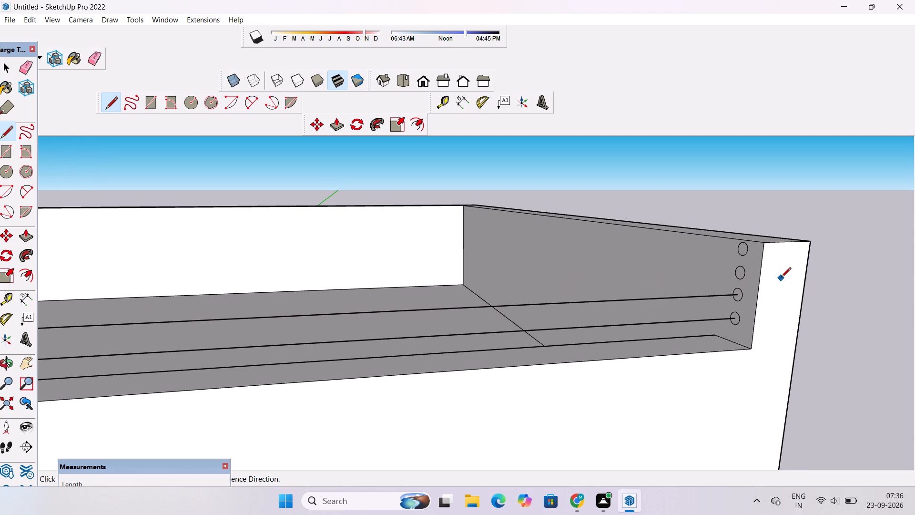
{"action": "scroll", "coordinate": [781, 278], "scroll_direction": "up", "scroll_amount": 3}
{"action": "scroll", "coordinate": [739, 284], "scroll_direction": "up", "scroll_amount": 8}
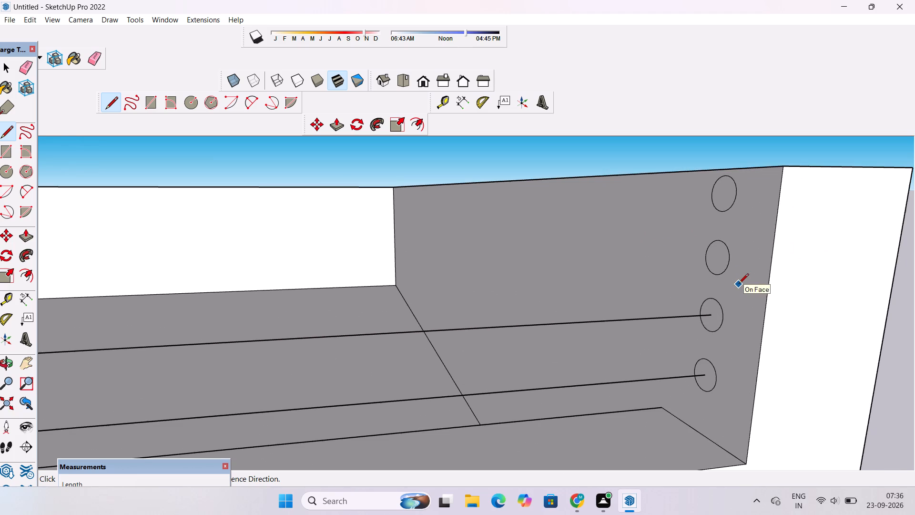
{"action": "left_click", "coordinate": [717, 259]}
{"action": "scroll", "coordinate": [503, 201], "scroll_direction": "down", "scroll_amount": 7}
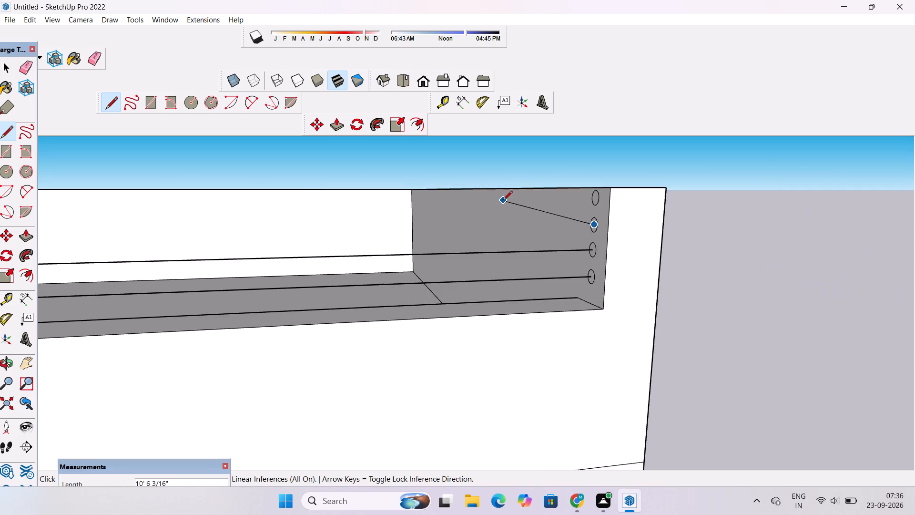
{"action": "scroll", "coordinate": [503, 201], "scroll_direction": "down", "scroll_amount": 5}
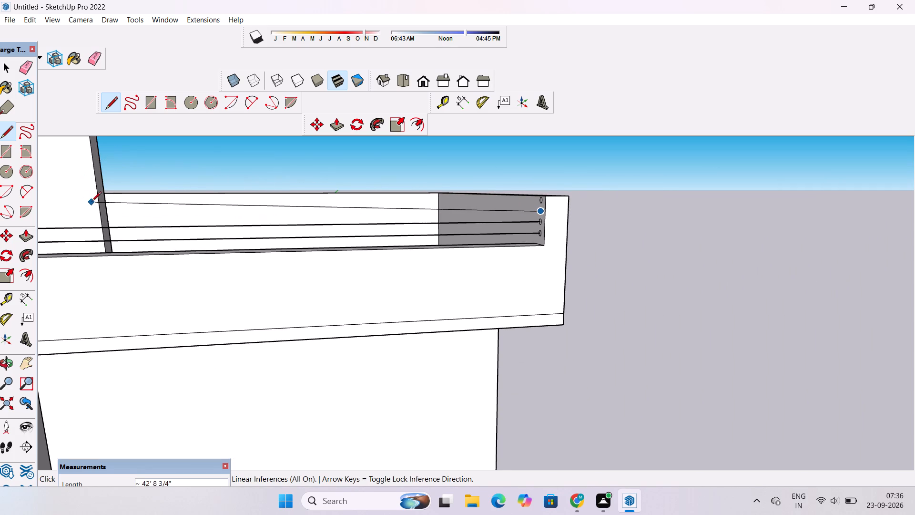
{"action": "scroll", "coordinate": [91, 202], "scroll_direction": "up", "scroll_amount": 11}
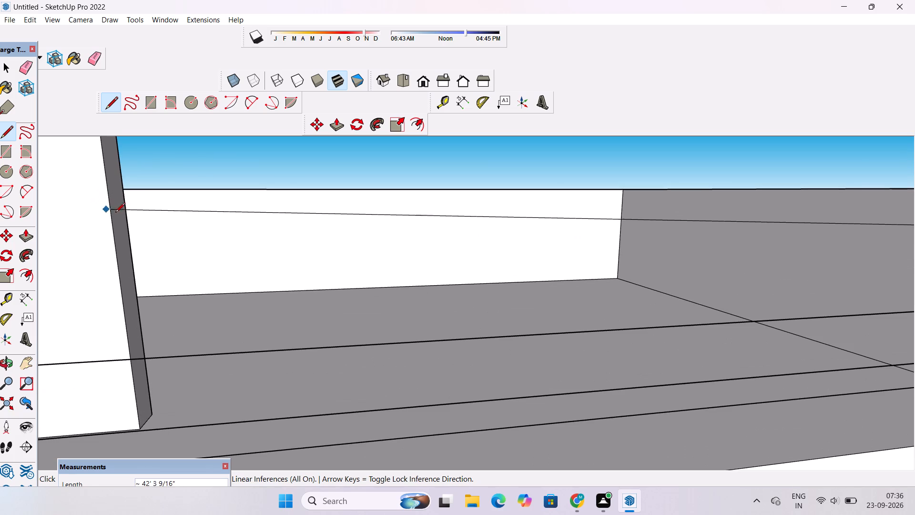
{"action": "scroll", "coordinate": [135, 257], "scroll_direction": "down", "scroll_amount": 4}
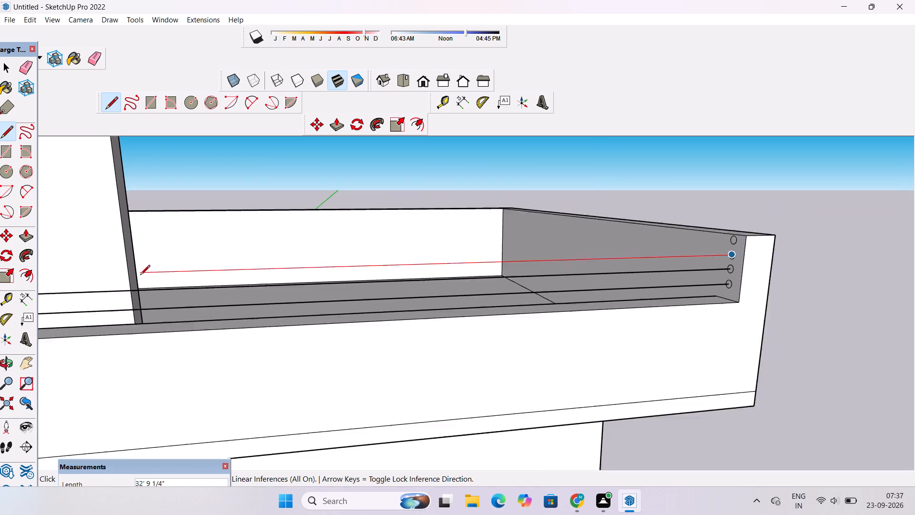
{"action": "scroll", "coordinate": [140, 276], "scroll_direction": "down", "scroll_amount": 6}
{"action": "scroll", "coordinate": [83, 269], "scroll_direction": "up", "scroll_amount": 14}
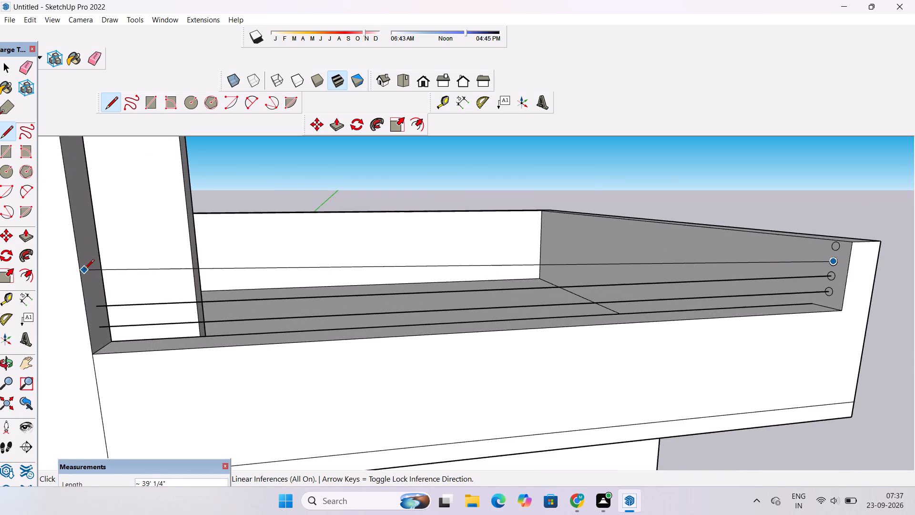
{"action": "scroll", "coordinate": [84, 270], "scroll_direction": "up", "scroll_amount": 8}
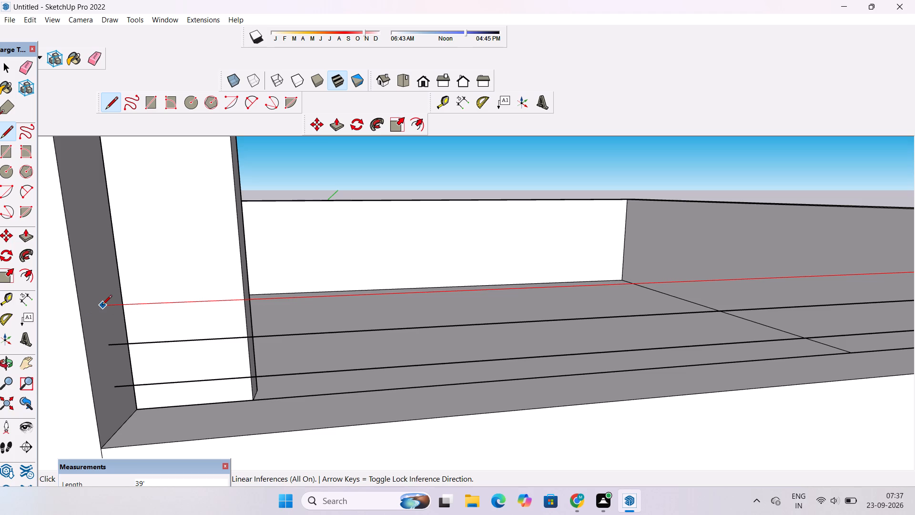
{"action": "left_click", "coordinate": [102, 306]}
{"action": "key", "text": "space"}
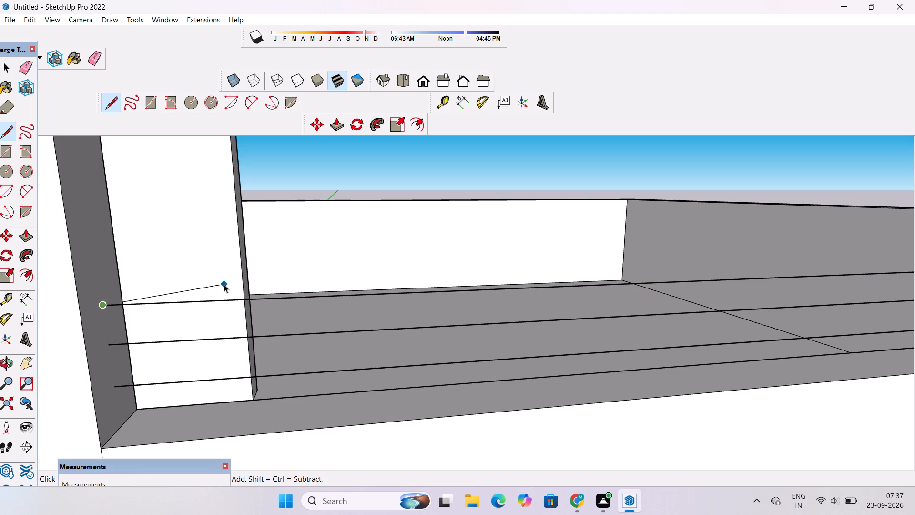
Draw a 39' line along the red axis from the top circle's centre to the opposite panel's inner face.
{"action": "key", "text": "l"}
{"action": "scroll", "coordinate": [181, 293], "scroll_direction": "down", "scroll_amount": 9}
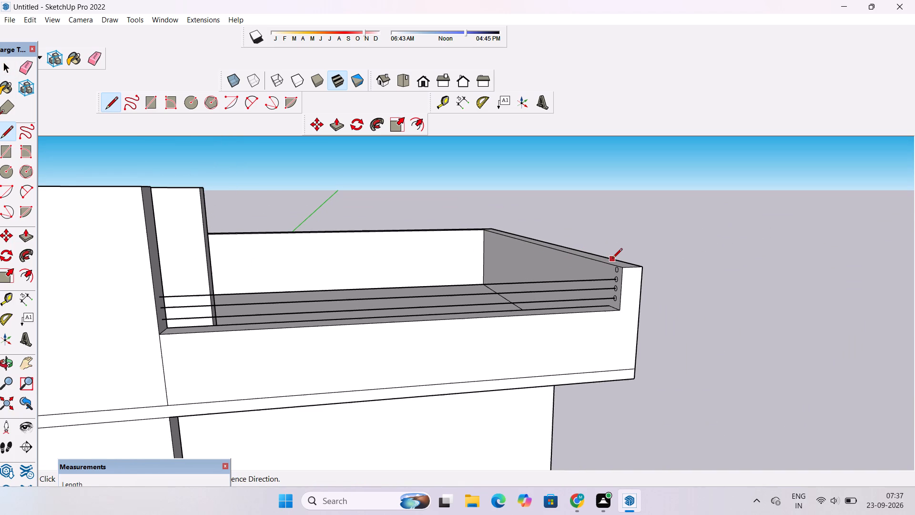
{"action": "scroll", "coordinate": [613, 259], "scroll_direction": "up", "scroll_amount": 5}
{"action": "scroll", "coordinate": [610, 299], "scroll_direction": "up", "scroll_amount": 3}
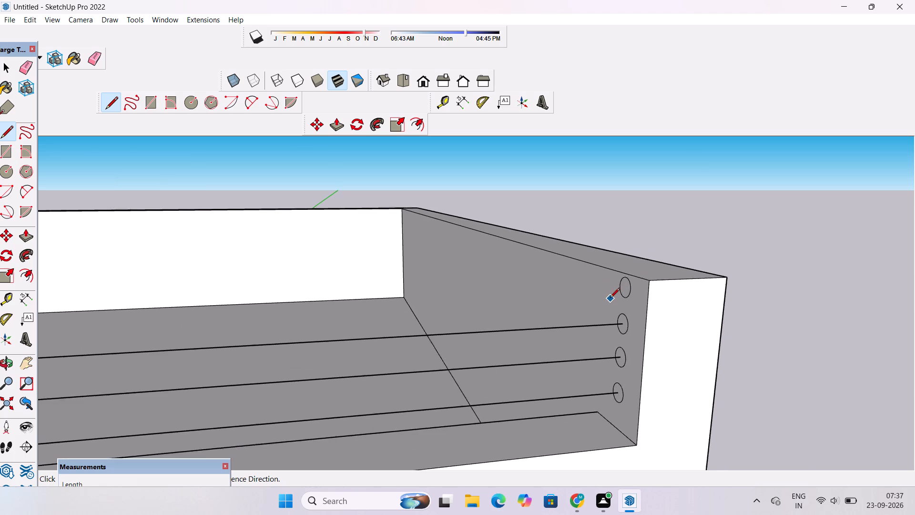
{"action": "scroll", "coordinate": [610, 299], "scroll_direction": "up", "scroll_amount": 11}
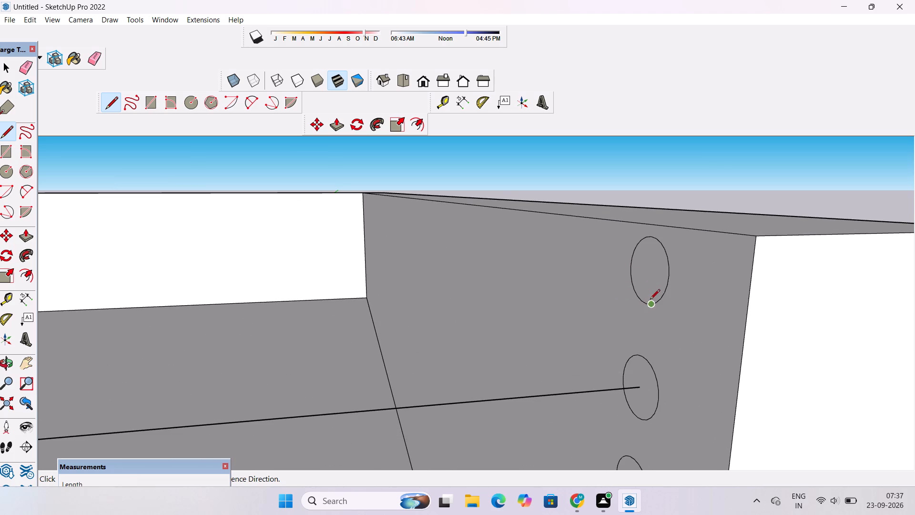
{"action": "left_click", "coordinate": [647, 271]}
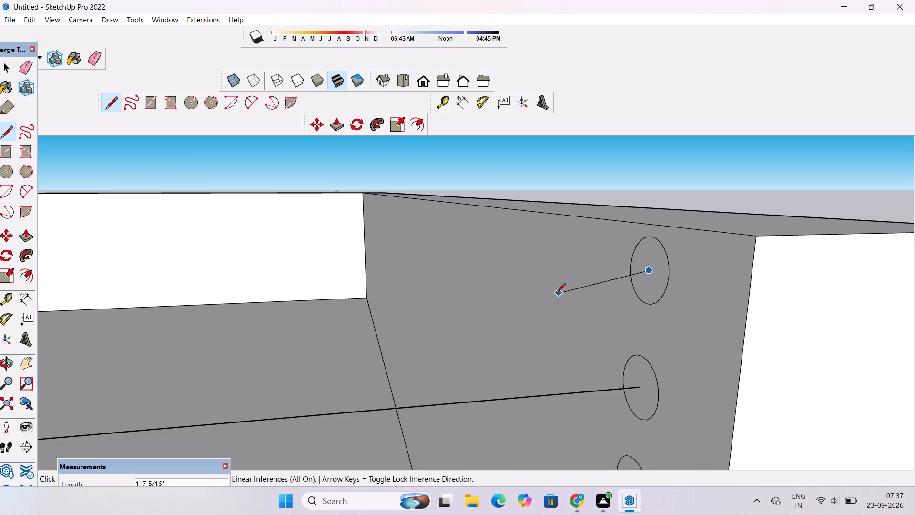
{"action": "scroll", "coordinate": [556, 294], "scroll_direction": "down", "scroll_amount": 20}
{"action": "scroll", "coordinate": [556, 294], "scroll_direction": "down", "scroll_amount": 5}
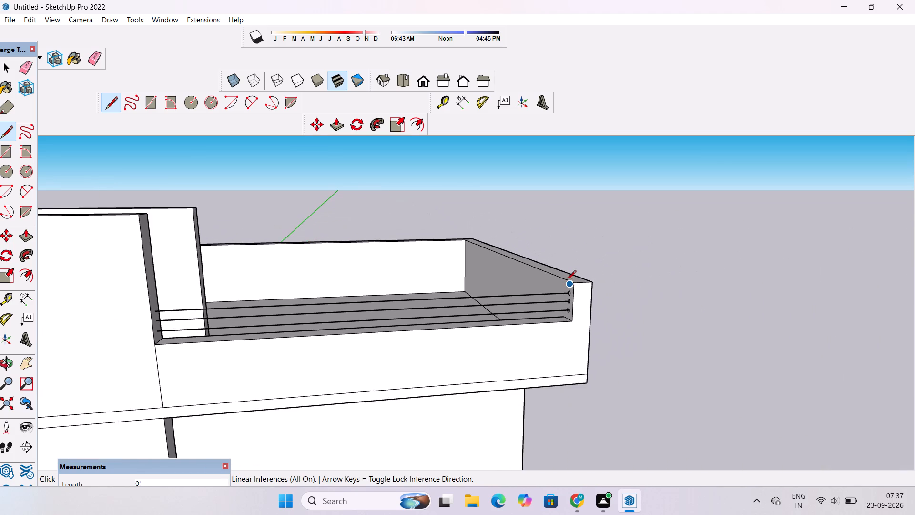
{"action": "scroll", "coordinate": [243, 290], "scroll_direction": "up", "scroll_amount": 4}
{"action": "scroll", "coordinate": [241, 289], "scroll_direction": "down", "scroll_amount": 4}
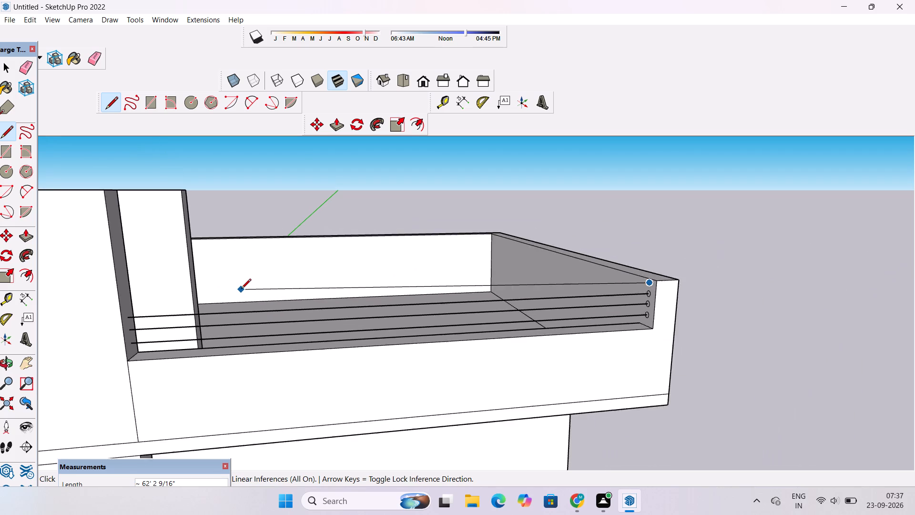
{"action": "scroll", "coordinate": [152, 296], "scroll_direction": "up", "scroll_amount": 7}
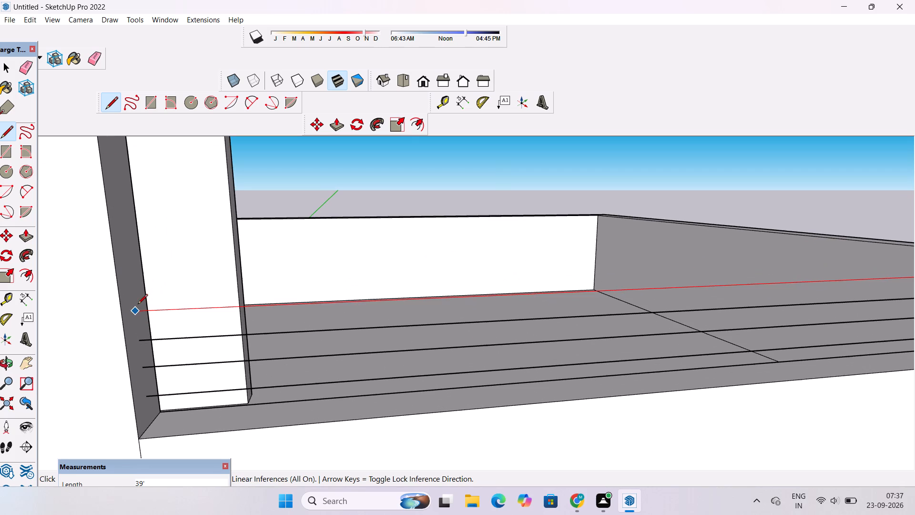
{"action": "left_click", "coordinate": [133, 309]}
{"action": "key", "text": "space"}
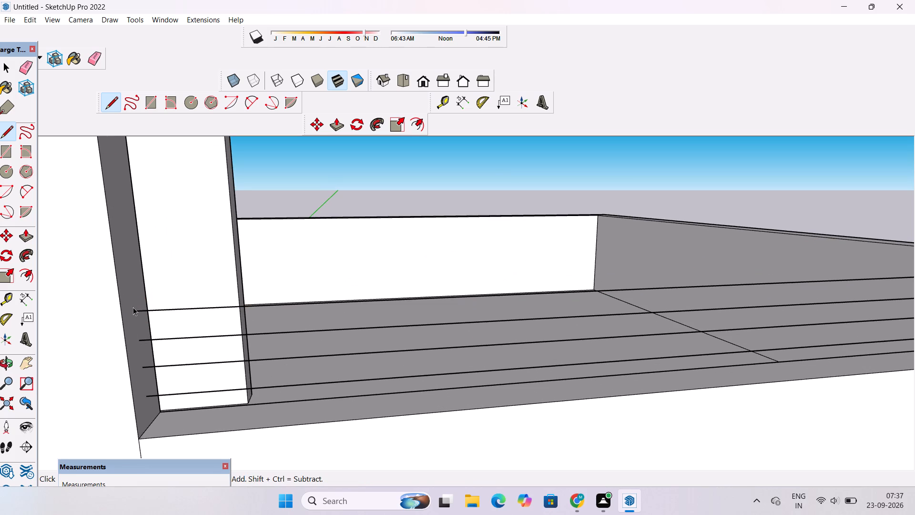
Extrude the lowest circle on the end panel along its 39' centre line with Follow Me to form a round bar.
{"action": "key", "text": "o"}
{"action": "scroll", "coordinate": [140, 302], "scroll_direction": "down", "scroll_amount": 7}
{"action": "left_click_drag", "start_coordinate": [333, 299], "coordinate": [376, 304]}
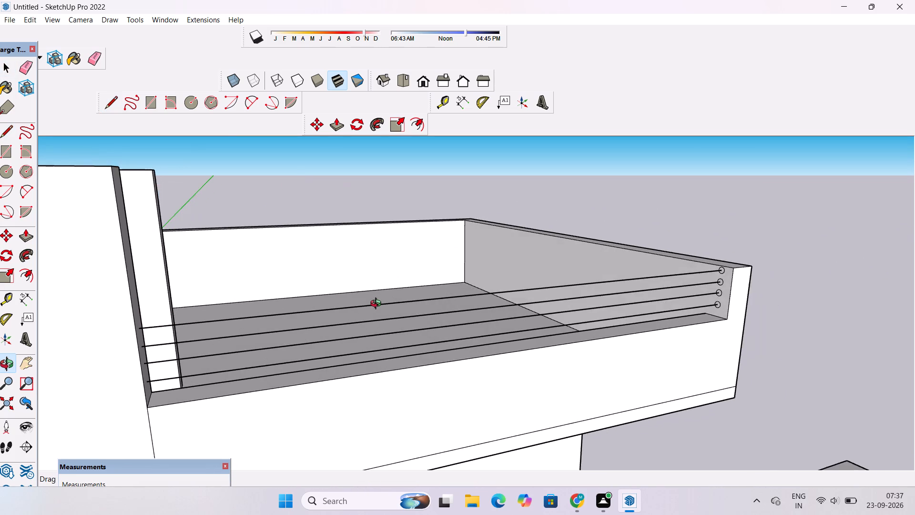
{"action": "left_click_drag", "start_coordinate": [378, 305], "coordinate": [311, 269], "text": "shift"}
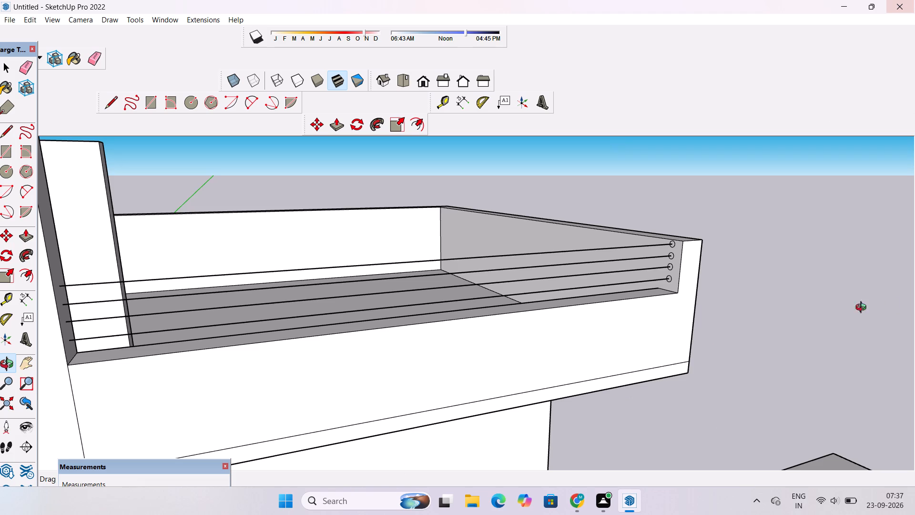
{"action": "scroll", "coordinate": [671, 249], "scroll_direction": "up", "scroll_amount": 4}
{"action": "left_click_drag", "start_coordinate": [671, 256], "coordinate": [624, 271], "text": "shift"}
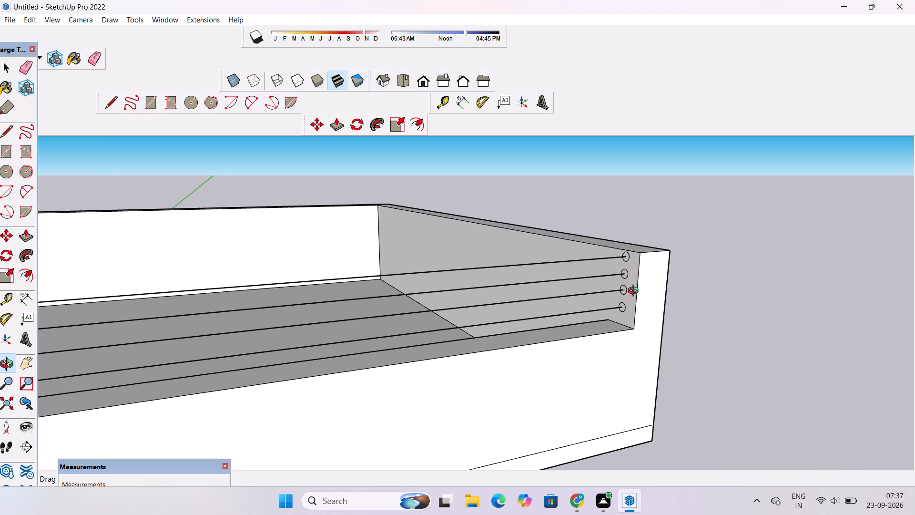
{"action": "left_click_drag", "start_coordinate": [647, 306], "coordinate": [671, 320]}
{"action": "scroll", "coordinate": [630, 284], "scroll_direction": "up", "scroll_amount": 4}
{"action": "left_click_drag", "start_coordinate": [625, 300], "coordinate": [621, 304], "text": "shift"}
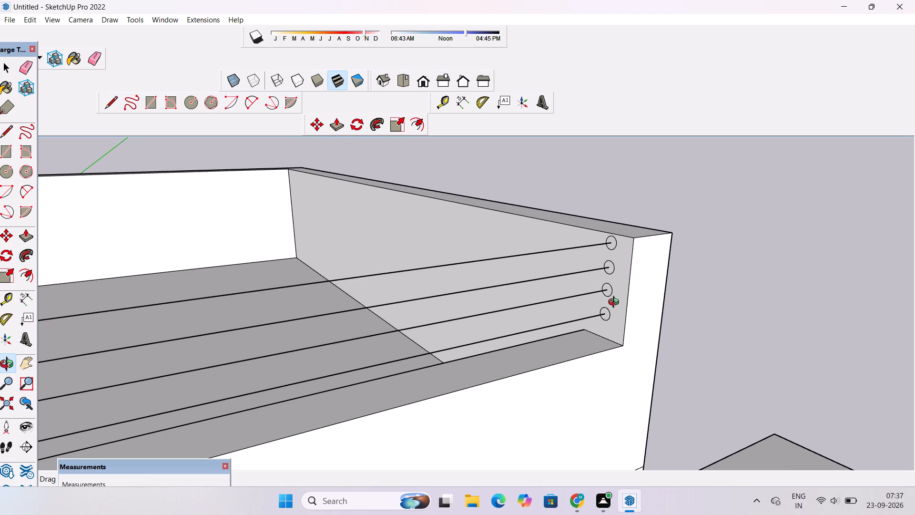
{"action": "key", "text": "space"}
{"action": "scroll", "coordinate": [606, 310], "scroll_direction": "up", "scroll_amount": 9}
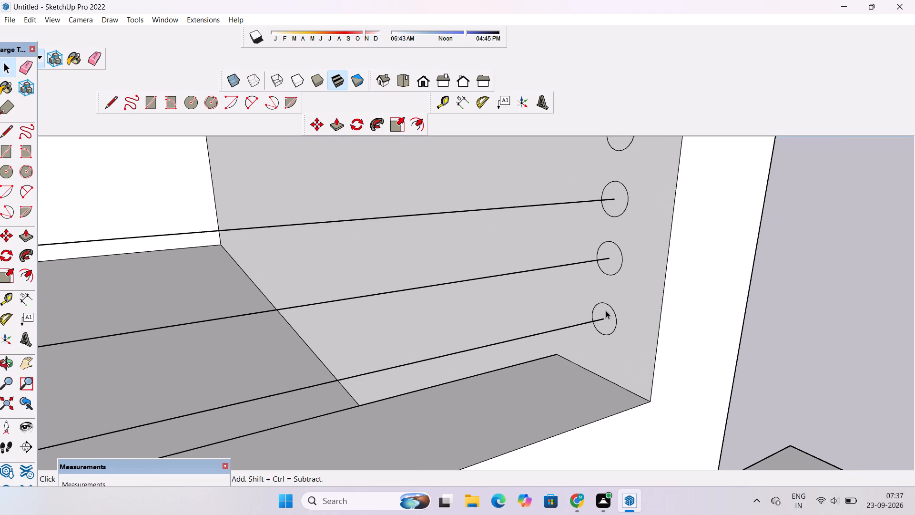
{"action": "double_click", "coordinate": [606, 310]}
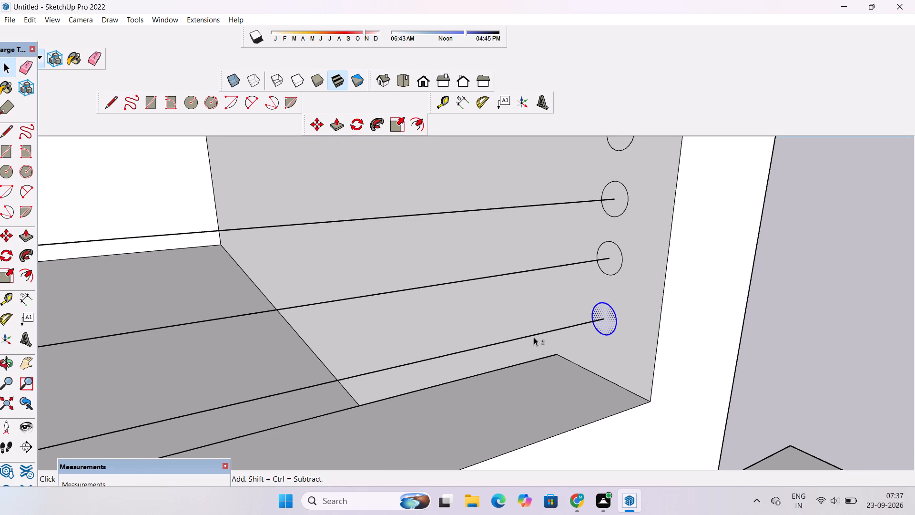
{"action": "left_click", "coordinate": [535, 335], "text": "shift"}
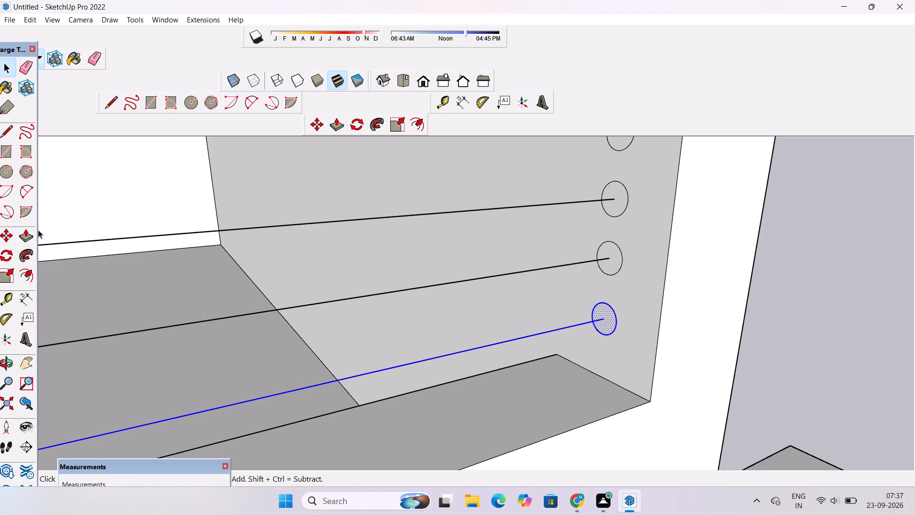
{"action": "left_click", "coordinate": [30, 252]}
{"action": "left_click", "coordinate": [597, 310]}
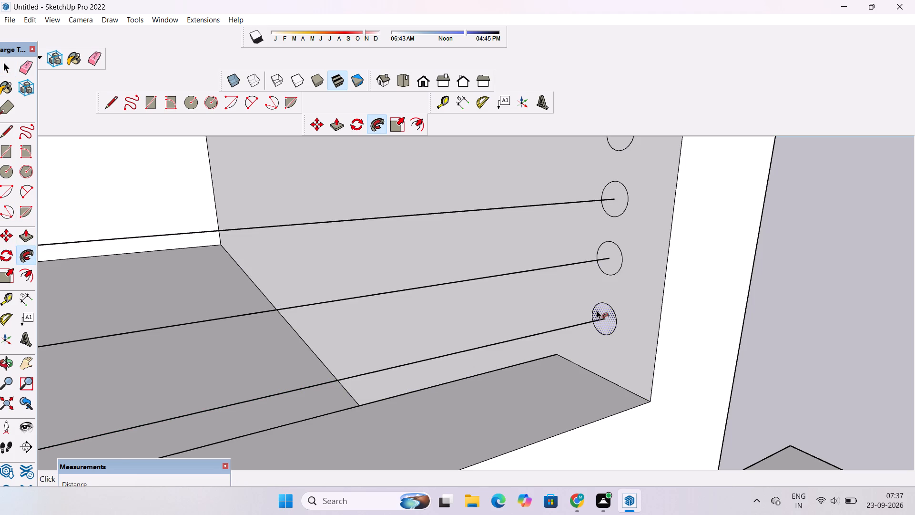
{"action": "key", "text": "space"}
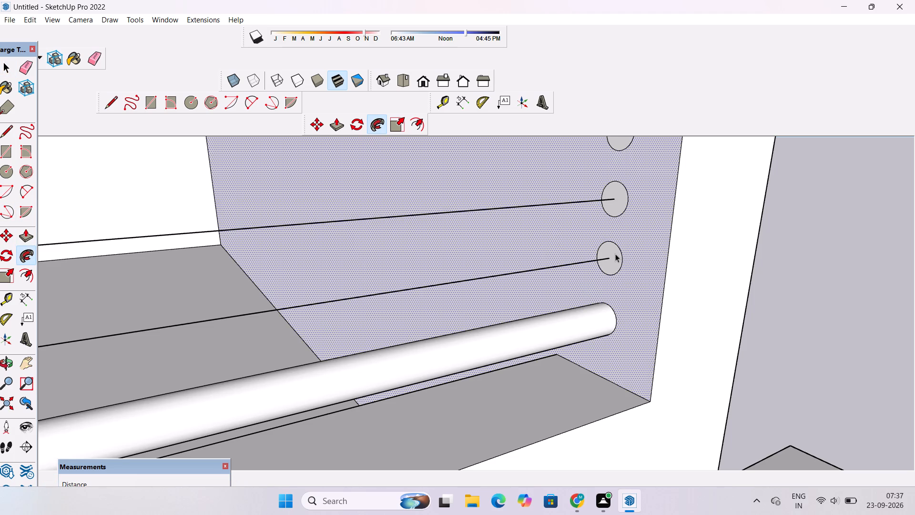
Extrude the second-lowest circle along its 39' centre line with Follow Me to form a round bar.
{"action": "double_click", "coordinate": [615, 254]}
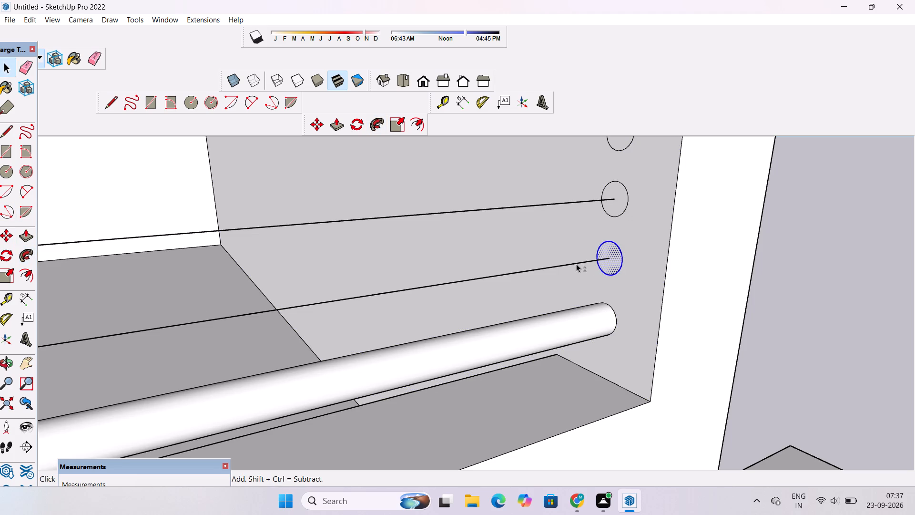
{"action": "left_click", "coordinate": [576, 264], "text": "shift"}
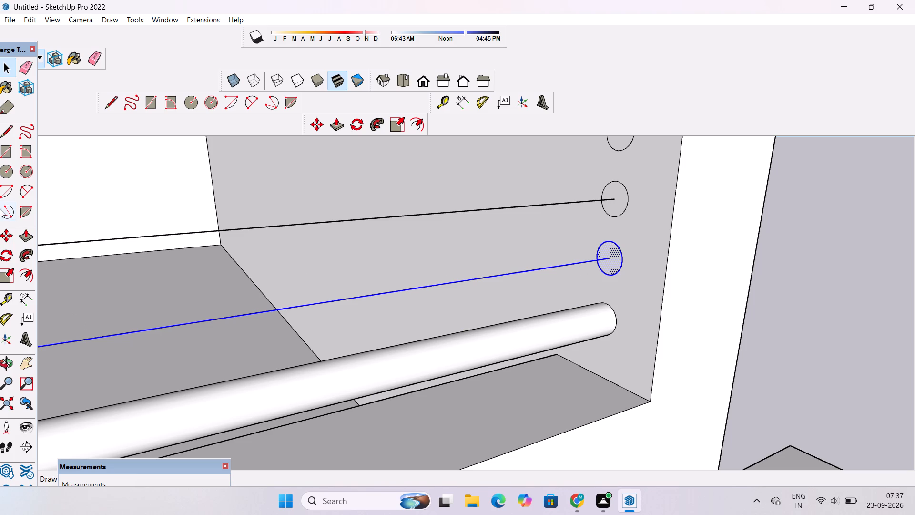
{"action": "left_click", "coordinate": [22, 252]}
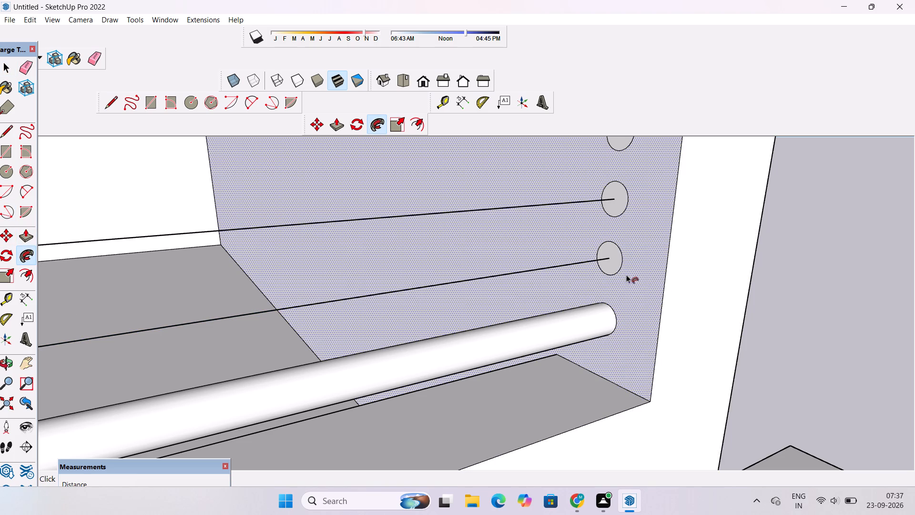
{"action": "left_click", "coordinate": [612, 257]}
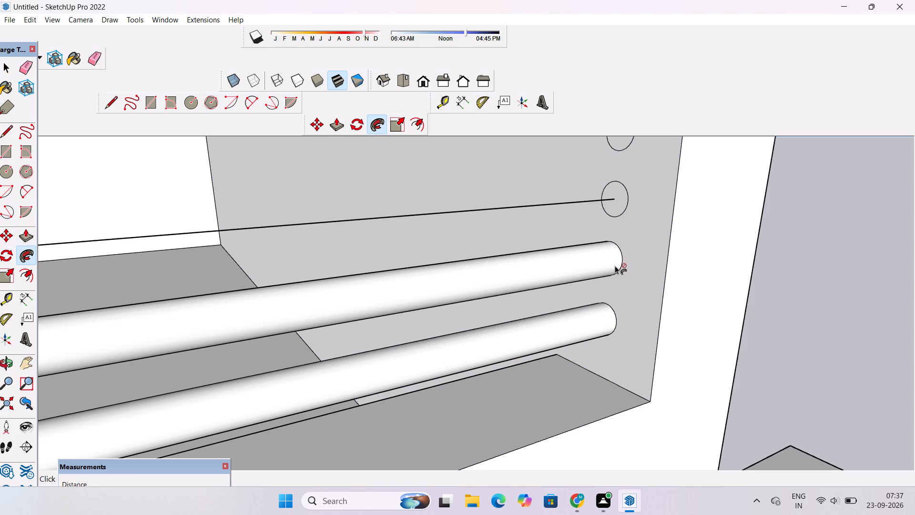
{"action": "key", "text": "space"}
Extrude the third circle up along its 39' centre line with Follow Me to form a round bar.
{"action": "double_click", "coordinate": [620, 193]}
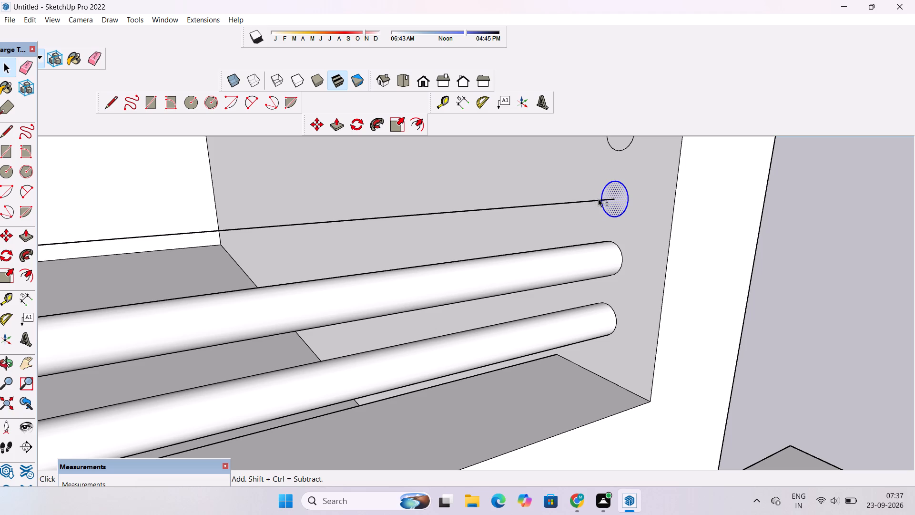
{"action": "left_click", "coordinate": [598, 199], "text": "shift"}
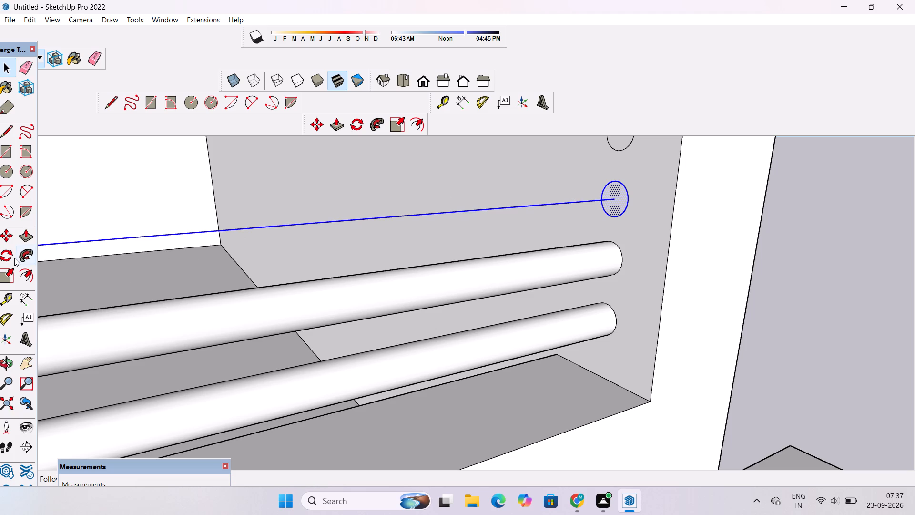
{"action": "left_click", "coordinate": [22, 254]}
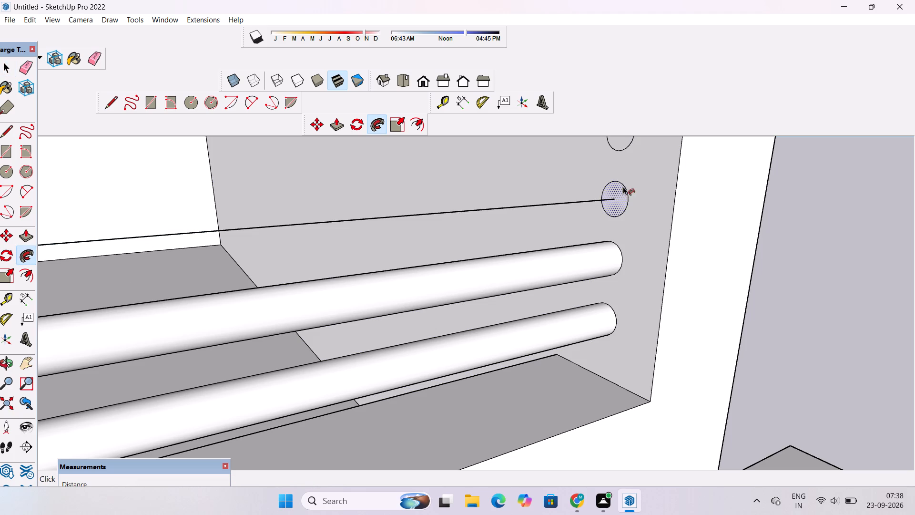
{"action": "left_click", "coordinate": [623, 194]}
Extrude the top circle along its 39' centre line with Follow Me to form a round bar.
{"action": "key", "text": "o"}
{"action": "scroll", "coordinate": [525, 235], "scroll_direction": "down", "scroll_amount": 4}
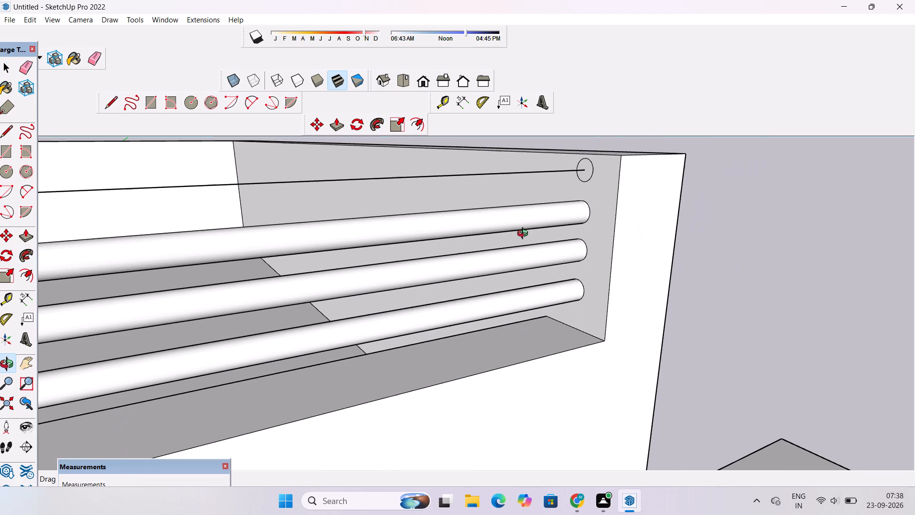
{"action": "left_click_drag", "start_coordinate": [525, 235], "coordinate": [529, 267], "text": "shift"}
{"action": "scroll", "coordinate": [579, 218], "scroll_direction": "up", "scroll_amount": 8}
{"action": "left_click_drag", "start_coordinate": [588, 207], "coordinate": [562, 222], "text": "shift"}
{"action": "key", "text": "space"}
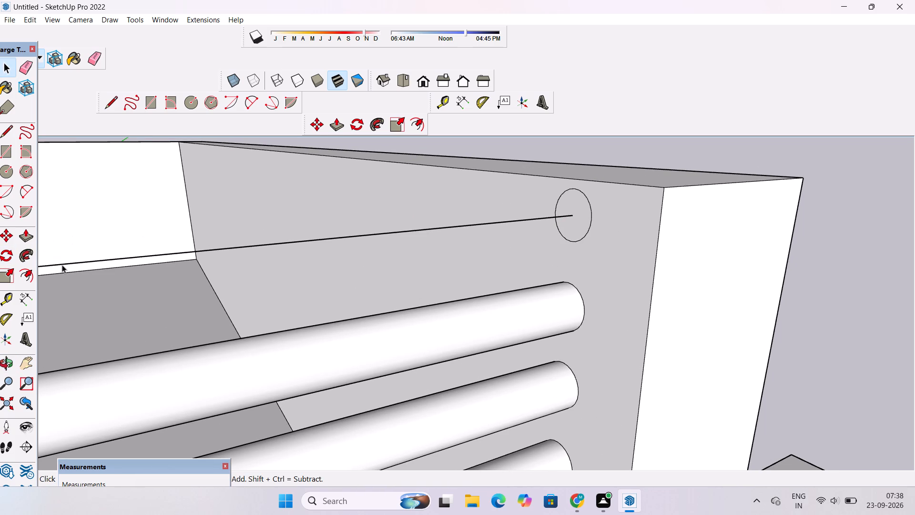
{"action": "double_click", "coordinate": [578, 207]}
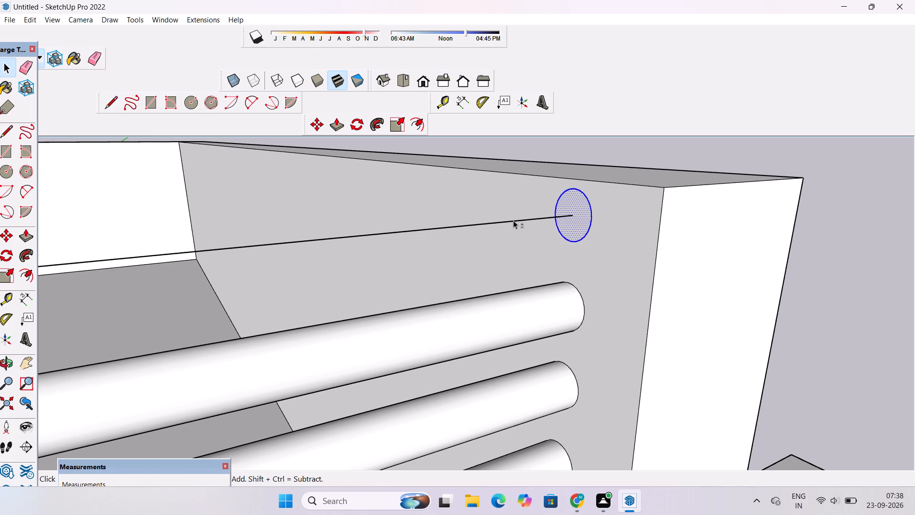
{"action": "left_click", "coordinate": [513, 220], "text": "shift"}
{"action": "left_click", "coordinate": [24, 256]}
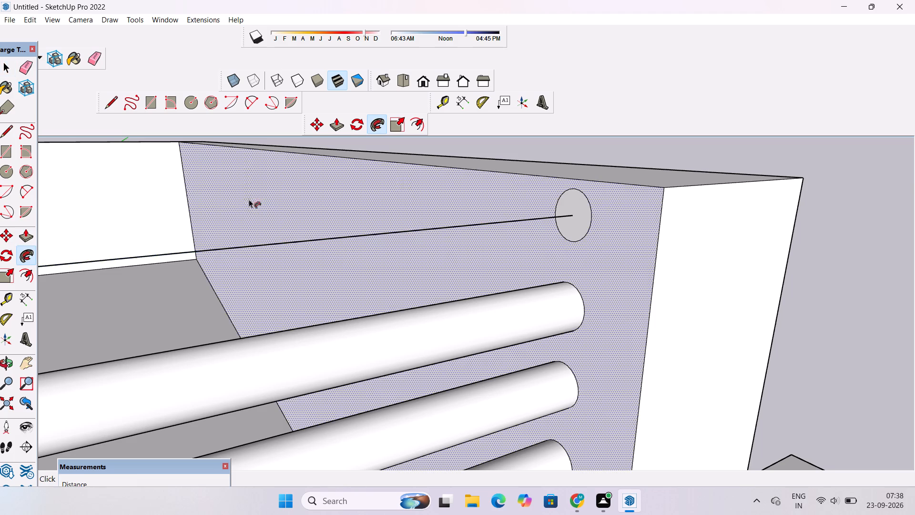
{"action": "left_click", "coordinate": [574, 200]}
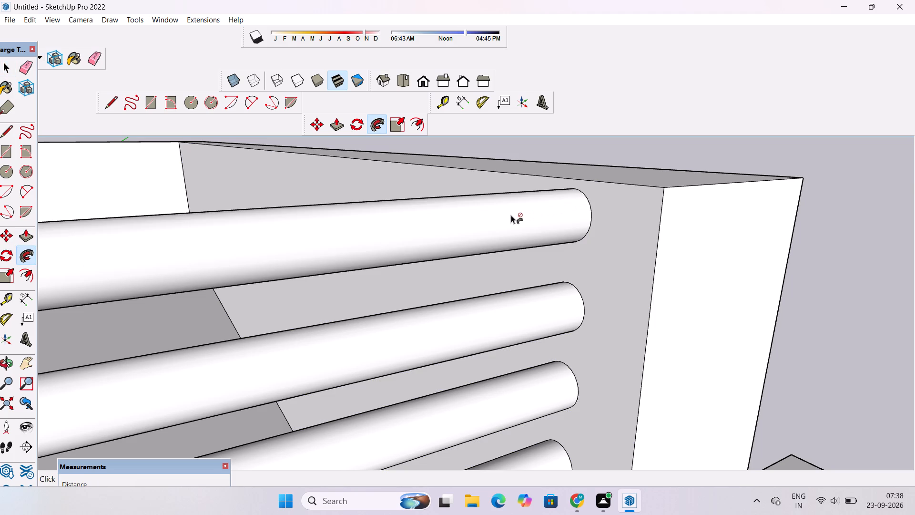
{"action": "key", "text": "space"}
Examine the four horizontal railing bars and their ends across the open bay from several angles.
{"action": "type", "text": "o"}
{"action": "scroll", "coordinate": [506, 209], "scroll_direction": "down", "scroll_amount": 5}
{"action": "scroll", "coordinate": [506, 209], "scroll_direction": "up", "scroll_amount": 2}
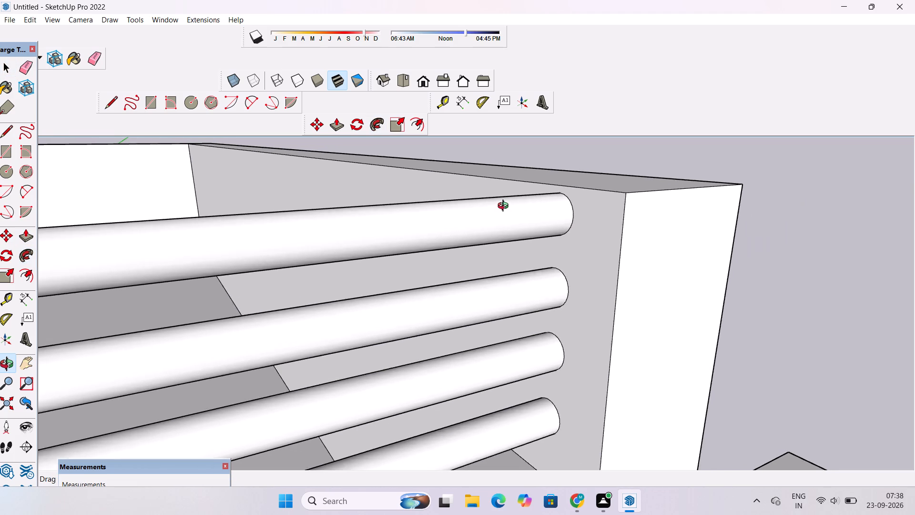
{"action": "scroll", "coordinate": [505, 207], "scroll_direction": "down", "scroll_amount": 3}
{"action": "scroll", "coordinate": [505, 207], "scroll_direction": "up", "scroll_amount": 2}
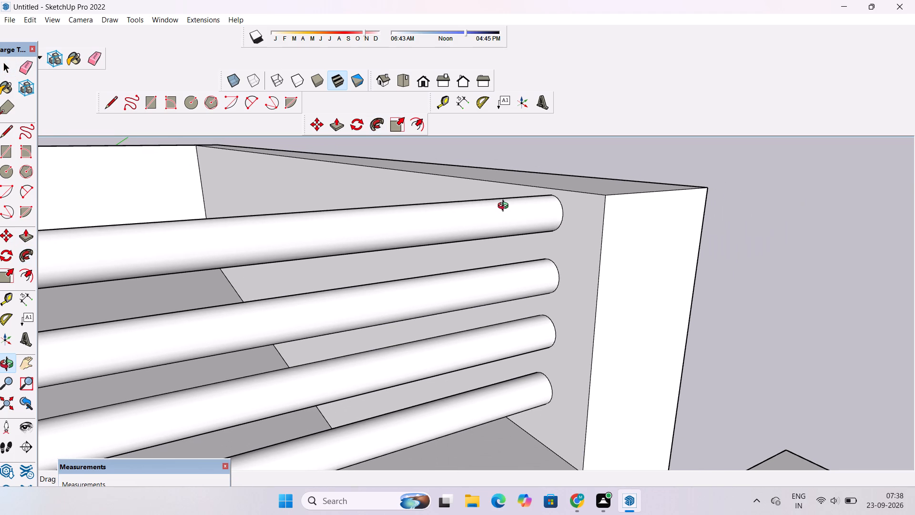
{"action": "scroll", "coordinate": [505, 207], "scroll_direction": "down", "scroll_amount": 16}
{"action": "left_click_drag", "start_coordinate": [702, 203], "coordinate": [417, 235]}
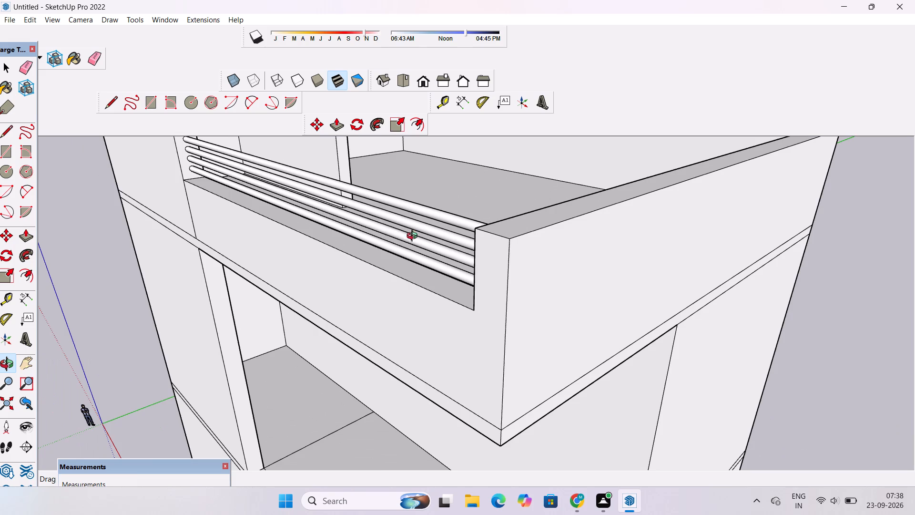
{"action": "left_click_drag", "start_coordinate": [386, 238], "coordinate": [470, 228]}
{"action": "scroll", "coordinate": [472, 228], "scroll_direction": "down", "scroll_amount": 6}
{"action": "scroll", "coordinate": [472, 228], "scroll_direction": "up", "scroll_amount": 1}
{"action": "scroll", "coordinate": [475, 223], "scroll_direction": "down", "scroll_amount": 4}
{"action": "left_click_drag", "start_coordinate": [224, 264], "coordinate": [313, 340]}
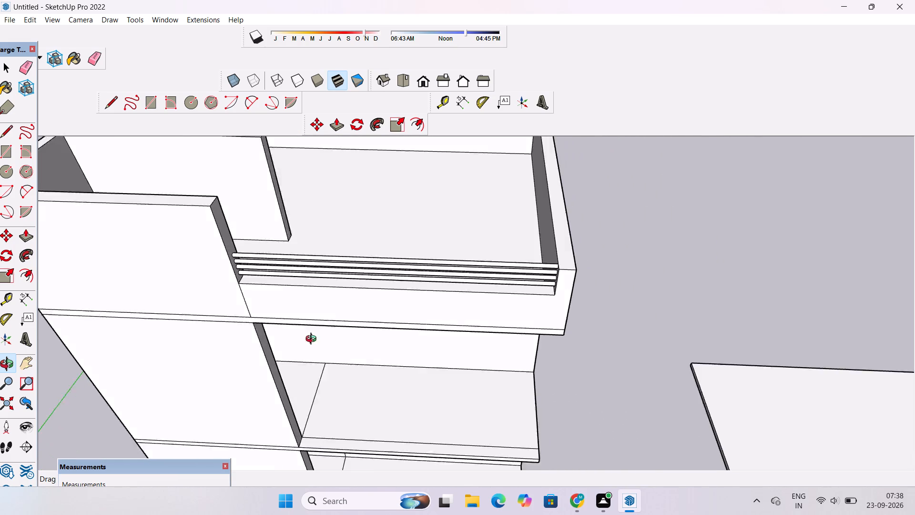
{"action": "left_click_drag", "start_coordinate": [313, 340], "coordinate": [331, 340]}
{"action": "scroll", "coordinate": [405, 298], "scroll_direction": "up", "scroll_amount": 9}
{"action": "left_click_drag", "start_coordinate": [405, 298], "coordinate": [405, 292], "text": "shift"}
{"action": "left_click_drag", "start_coordinate": [408, 283], "coordinate": [413, 271]}
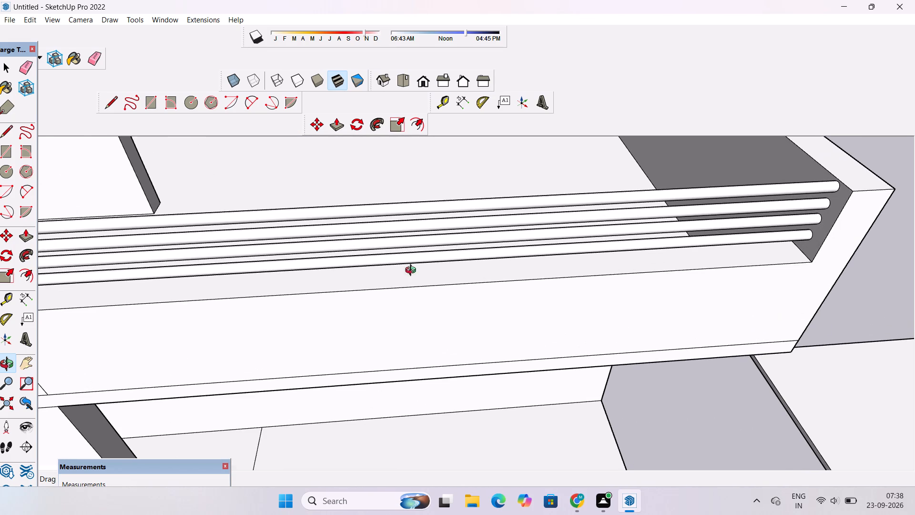
{"action": "left_click_drag", "start_coordinate": [413, 271], "coordinate": [415, 234]}
{"action": "scroll", "coordinate": [422, 215], "scroll_direction": "up", "scroll_amount": 4}
{"action": "left_click_drag", "start_coordinate": [458, 293], "coordinate": [446, 244], "text": "shift"}
{"action": "left_click_drag", "start_coordinate": [446, 255], "coordinate": [437, 279]}
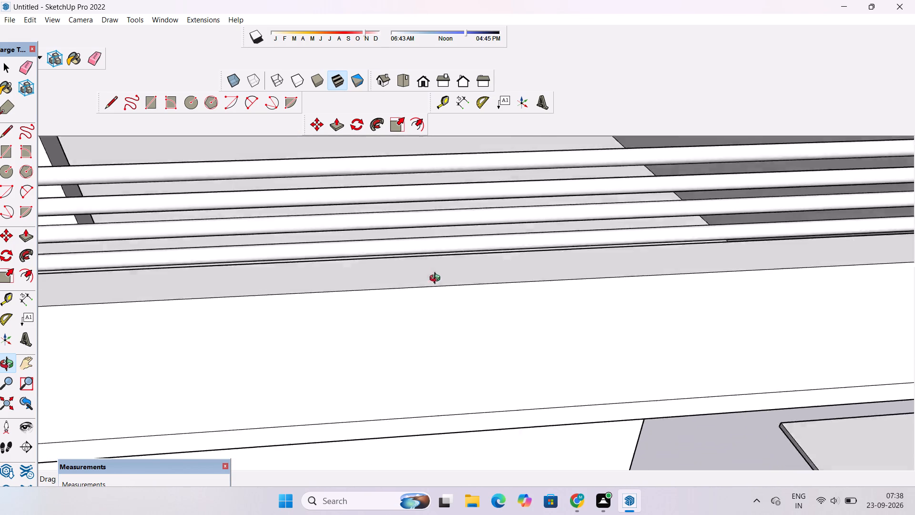
Examine the four horizontal railing bars and the floor edge in front of them from several angles.
{"action": "left_click_drag", "start_coordinate": [437, 279], "coordinate": [426, 303]}
{"action": "scroll", "coordinate": [426, 310], "scroll_direction": "down", "scroll_amount": 2, "text": "shift"}
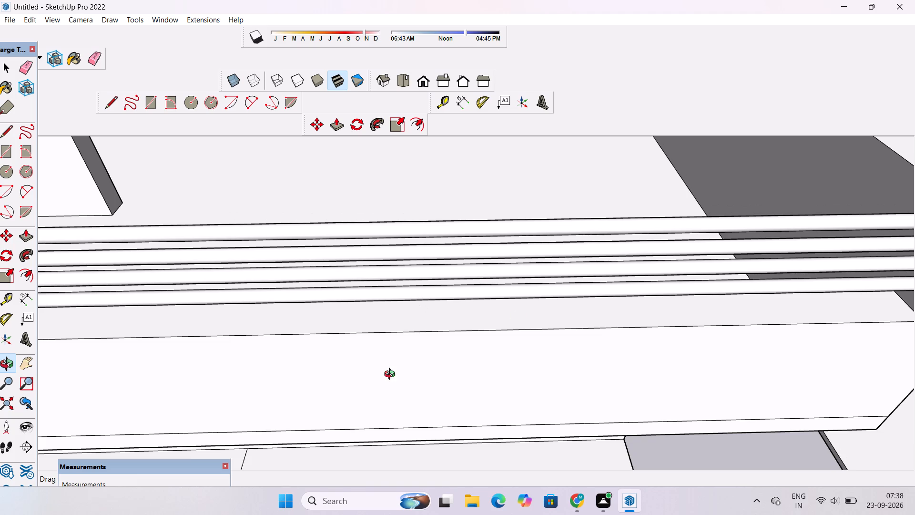
{"action": "scroll", "coordinate": [407, 359], "scroll_direction": "down", "scroll_amount": 4}
{"action": "scroll", "coordinate": [407, 359], "scroll_direction": "up", "scroll_amount": 5}
{"action": "left_click_drag", "start_coordinate": [404, 360], "coordinate": [496, 334], "text": "shift"}
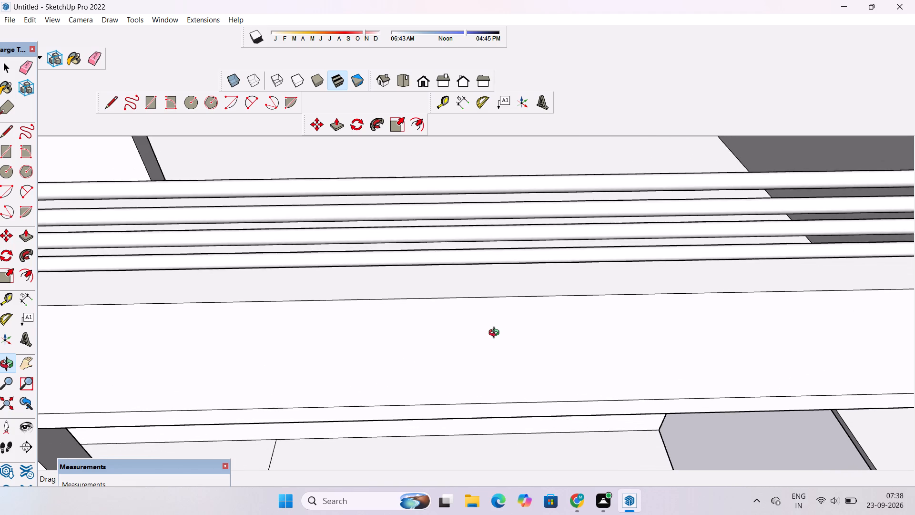
{"action": "scroll", "coordinate": [496, 334], "scroll_direction": "down", "scroll_amount": 7}
{"action": "left_click_drag", "start_coordinate": [496, 334], "coordinate": [415, 381], "text": "shift"}
{"action": "scroll", "coordinate": [414, 357], "scroll_direction": "up", "scroll_amount": 7}
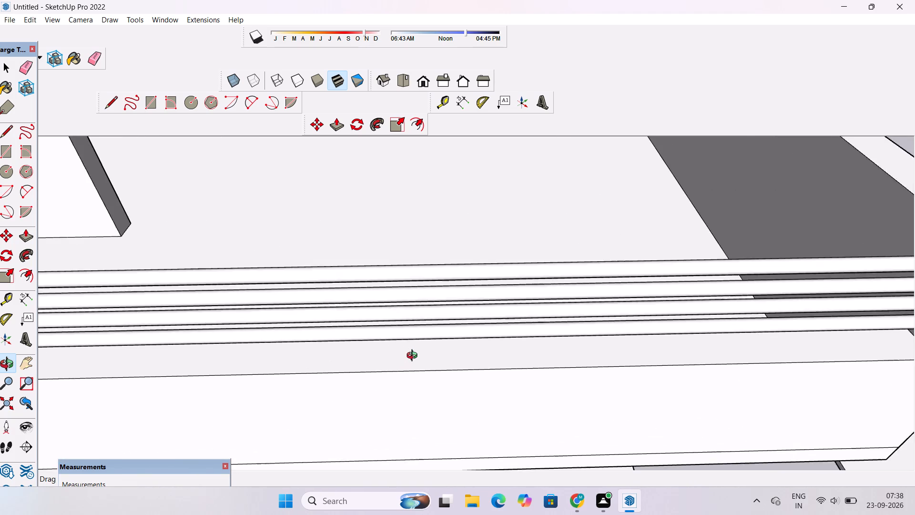
{"action": "scroll", "coordinate": [414, 357], "scroll_direction": "up", "scroll_amount": 3}
{"action": "left_click_drag", "start_coordinate": [416, 362], "coordinate": [522, 253]}
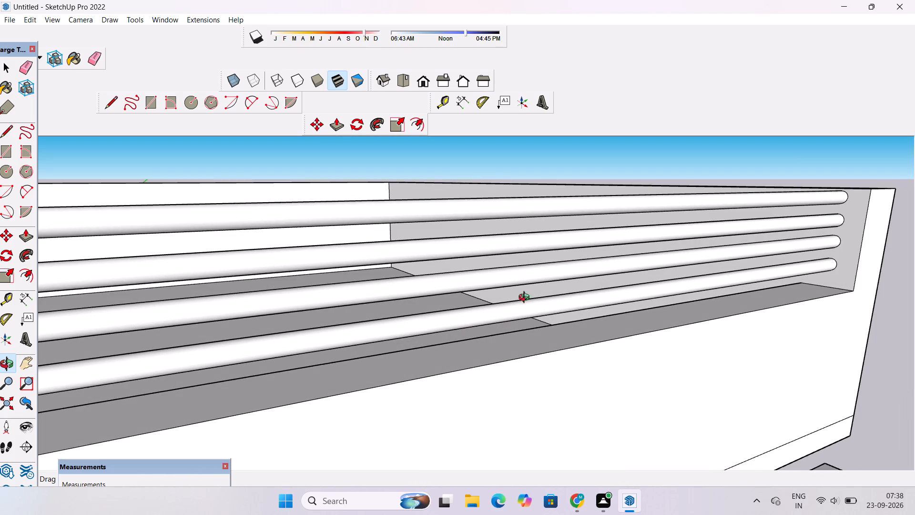
{"action": "left_click_drag", "start_coordinate": [484, 354], "coordinate": [490, 376]}
{"action": "scroll", "coordinate": [504, 340], "scroll_direction": "down", "scroll_amount": 6, "text": "shift"}
{"action": "left_click_drag", "start_coordinate": [571, 344], "coordinate": [469, 374]}
{"action": "left_click_drag", "start_coordinate": [460, 377], "coordinate": [569, 335], "text": "shift"}
{"action": "scroll", "coordinate": [479, 347], "scroll_direction": "up", "scroll_amount": 6}
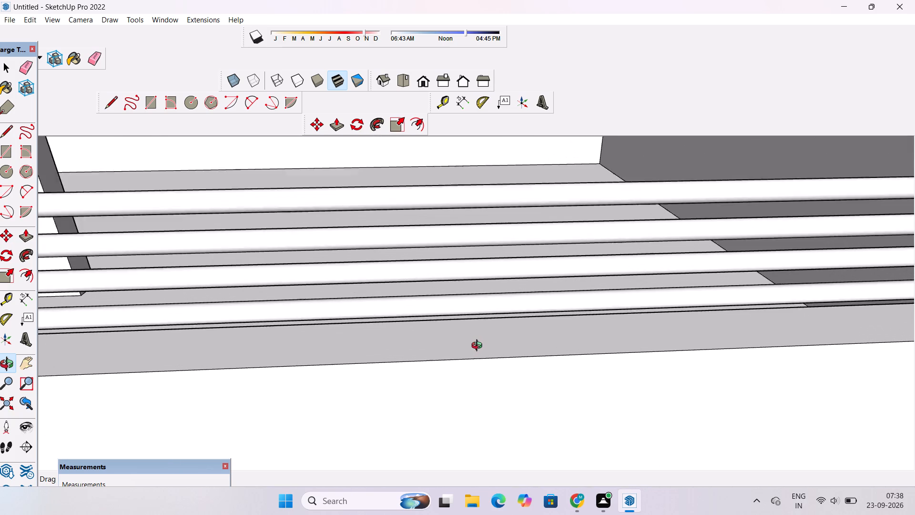
{"action": "scroll", "coordinate": [479, 347], "scroll_direction": "up", "scroll_amount": 1}
{"action": "left_click_drag", "start_coordinate": [401, 362], "coordinate": [652, 289]}
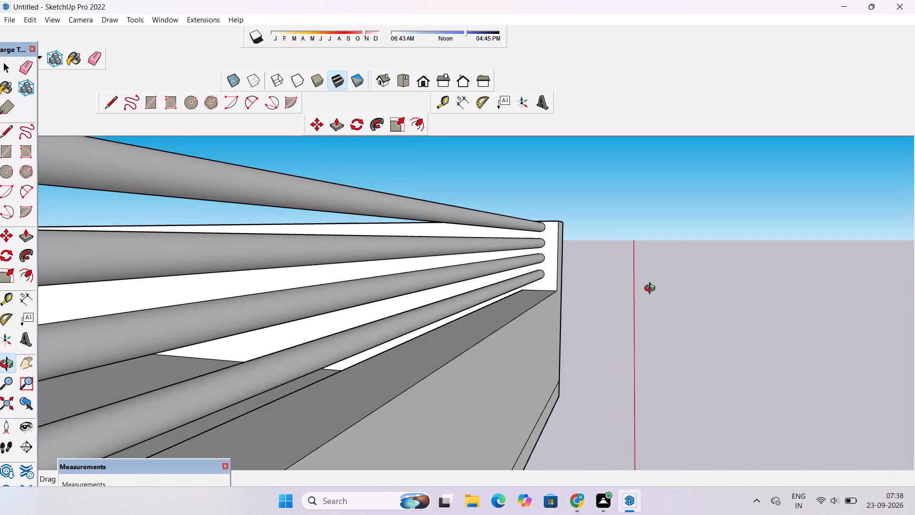
Draw a circle of about 3" radius on the floor edge just in front of the lowest railing bar.
{"action": "left_click_drag", "start_coordinate": [548, 366], "coordinate": [538, 303], "text": "shift"}
{"action": "scroll", "coordinate": [538, 300], "scroll_direction": "down", "scroll_amount": 2}
{"action": "left_click_drag", "start_coordinate": [537, 310], "coordinate": [537, 330]}
{"action": "left_click_drag", "start_coordinate": [458, 373], "coordinate": [484, 334], "text": "shift"}
{"action": "left_click_drag", "start_coordinate": [484, 334], "coordinate": [484, 350]}
{"action": "left_click_drag", "start_coordinate": [450, 371], "coordinate": [480, 347], "text": "shift"}
{"action": "key", "text": "c"}
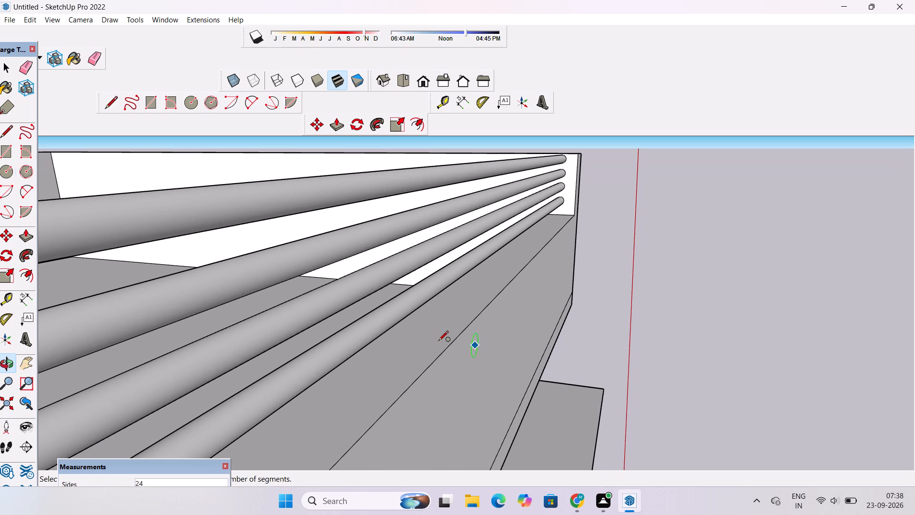
{"action": "scroll", "coordinate": [420, 334], "scroll_direction": "up", "scroll_amount": 3}
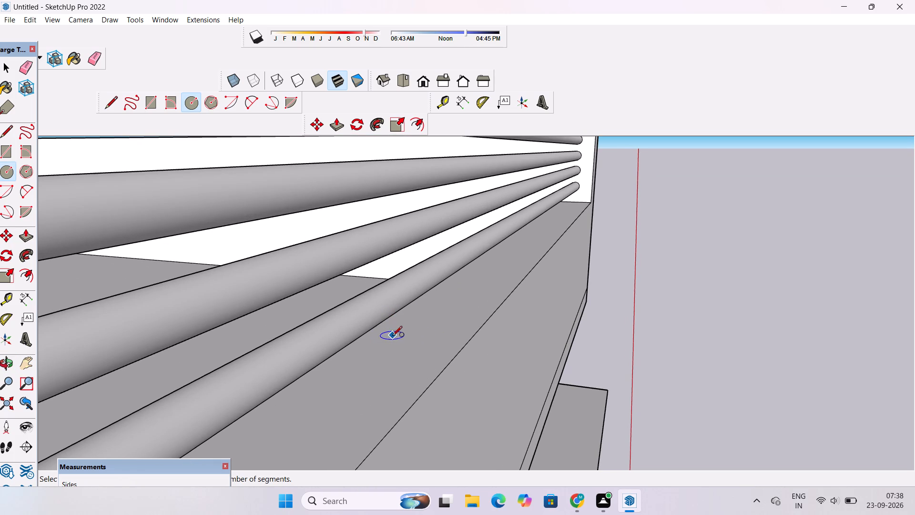
{"action": "left_click", "coordinate": [383, 361]}
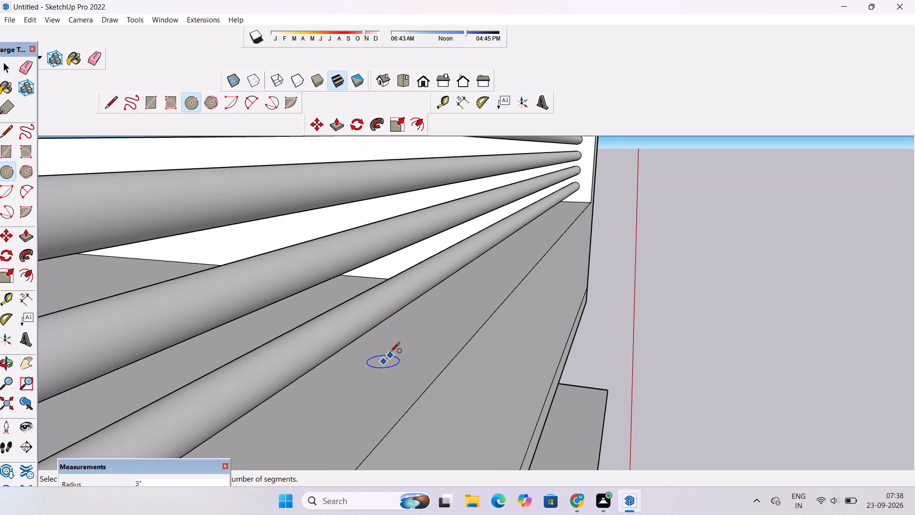
{"action": "left_click", "coordinate": [390, 353]}
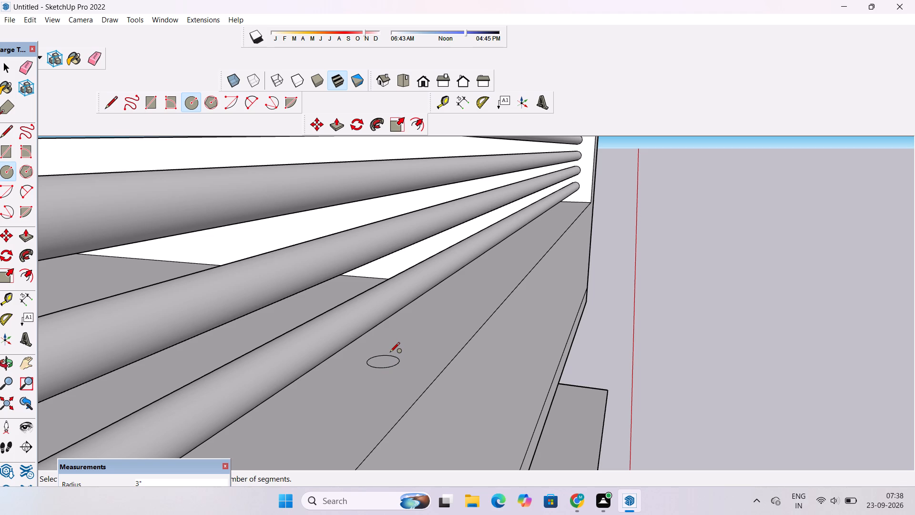
{"action": "key", "text": "space"}
Draw a vertical line about 2' 5" tall from the floor circle's centre.
{"action": "type", "text": "l"}
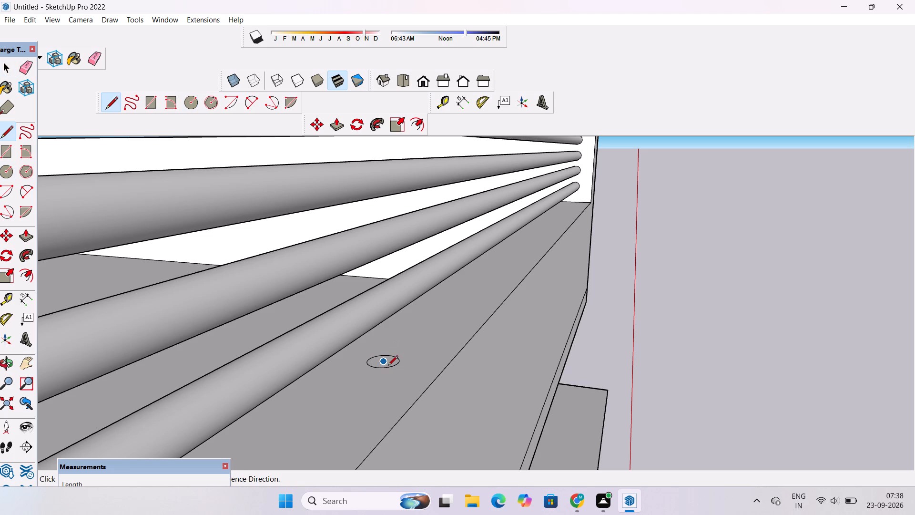
{"action": "left_click", "coordinate": [381, 362]}
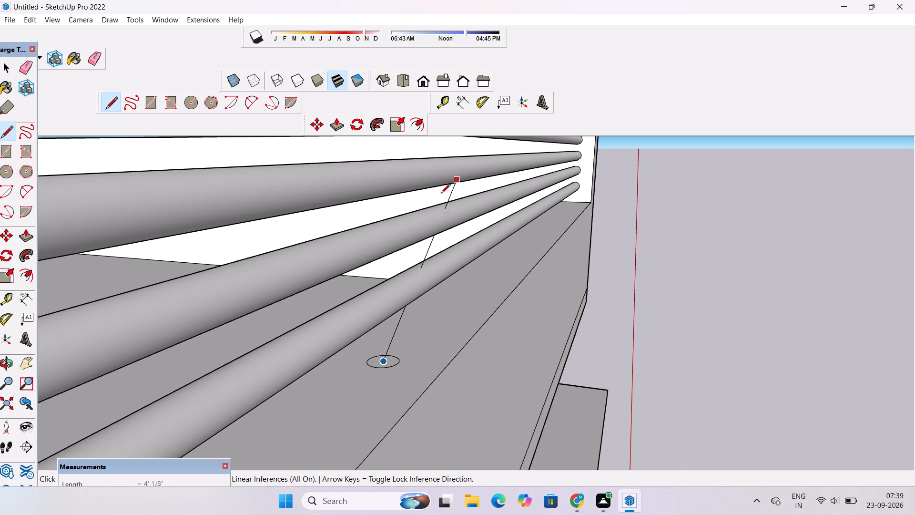
{"action": "left_click", "coordinate": [375, 200]}
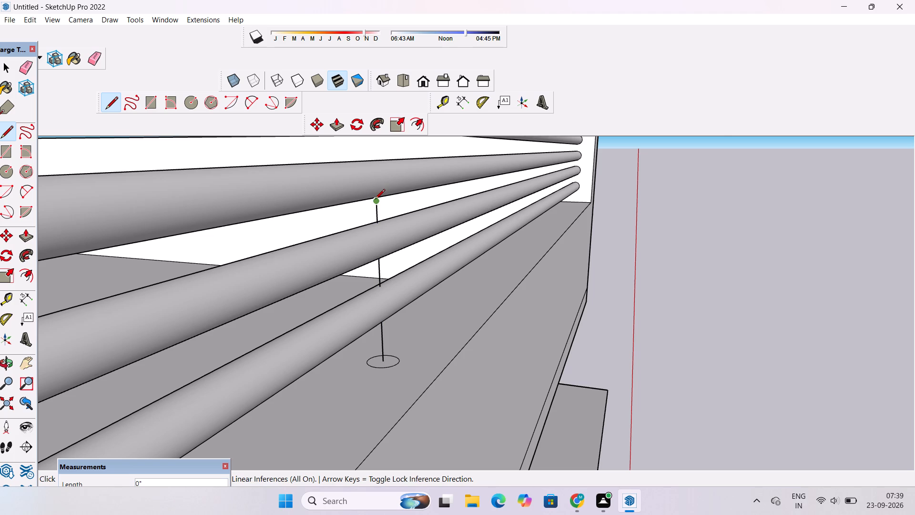
Extend the vertical line by about 11" from its upper end to the underside of the top railing bar.
{"action": "scroll", "coordinate": [375, 200], "scroll_direction": "up", "scroll_amount": 4}
{"action": "scroll", "coordinate": [375, 200], "scroll_direction": "down", "scroll_amount": 3}
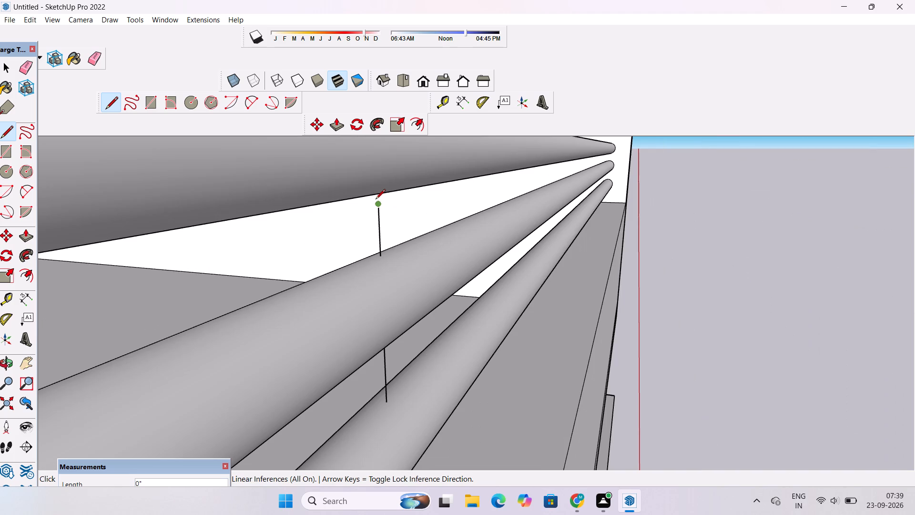
{"action": "key", "text": "o"}
{"action": "left_click_drag", "start_coordinate": [410, 239], "coordinate": [366, 242]}
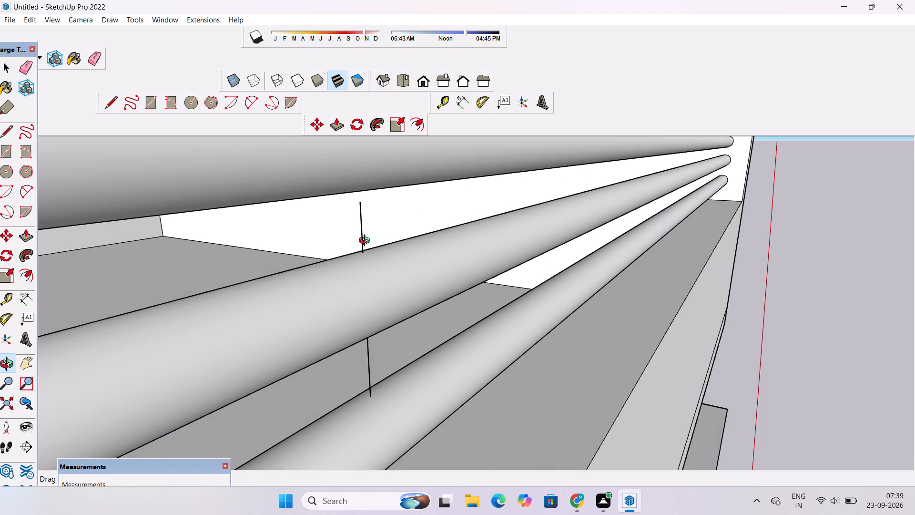
{"action": "left_click_drag", "start_coordinate": [366, 242], "coordinate": [386, 268], "text": "shift"}
{"action": "scroll", "coordinate": [384, 263], "scroll_direction": "down", "scroll_amount": 5}
{"action": "left_click_drag", "start_coordinate": [405, 294], "coordinate": [387, 262], "text": "shift"}
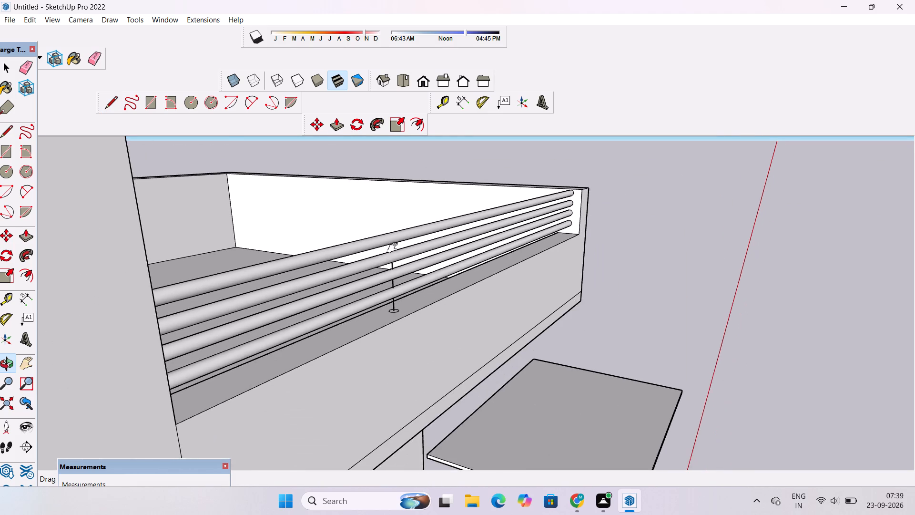
{"action": "scroll", "coordinate": [404, 237], "scroll_direction": "up", "scroll_amount": 9}
{"action": "left_click_drag", "start_coordinate": [408, 244], "coordinate": [367, 259]}
{"action": "scroll", "coordinate": [368, 269], "scroll_direction": "up", "scroll_amount": 5}
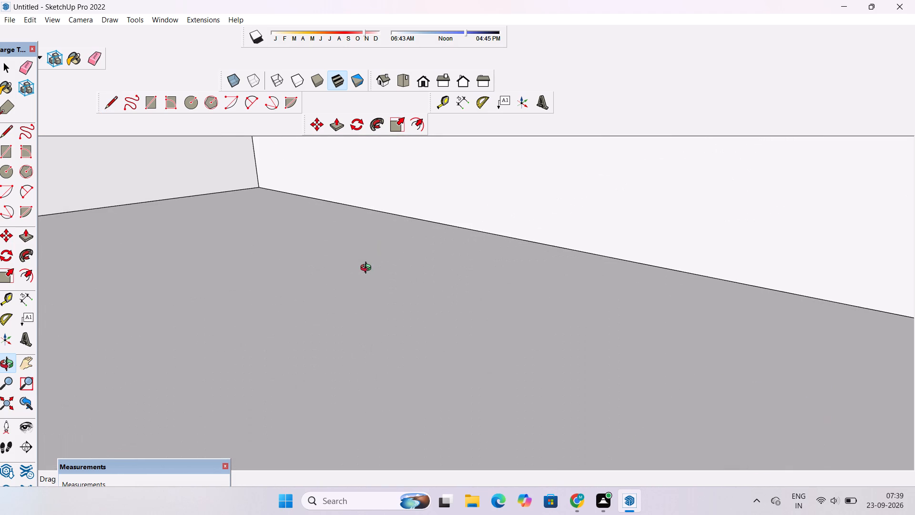
{"action": "scroll", "coordinate": [369, 269], "scroll_direction": "down", "scroll_amount": 4}
{"action": "left_click_drag", "start_coordinate": [376, 275], "coordinate": [372, 253], "text": "shift"}
{"action": "left_click_drag", "start_coordinate": [388, 286], "coordinate": [374, 252]}
{"action": "left_click_drag", "start_coordinate": [393, 303], "coordinate": [388, 269]}
{"action": "left_click_drag", "start_coordinate": [395, 288], "coordinate": [394, 273], "text": "shift"}
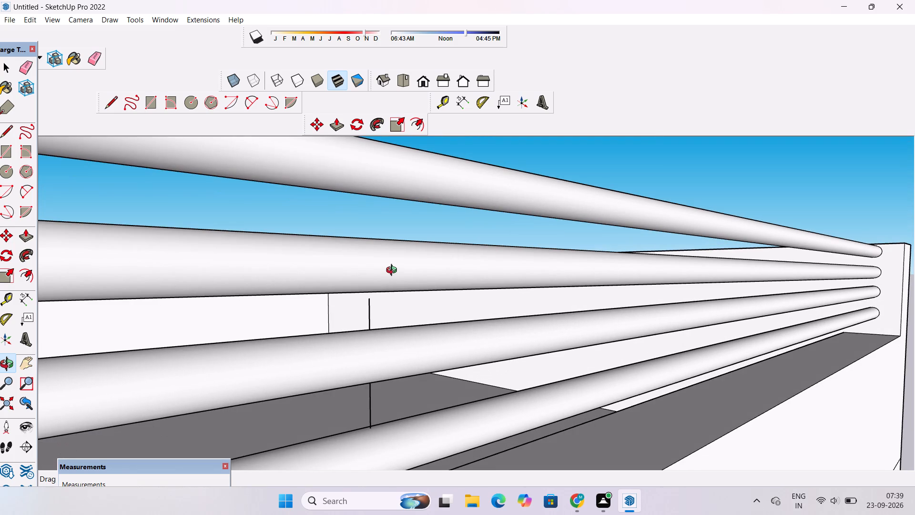
{"action": "key", "text": "l"}
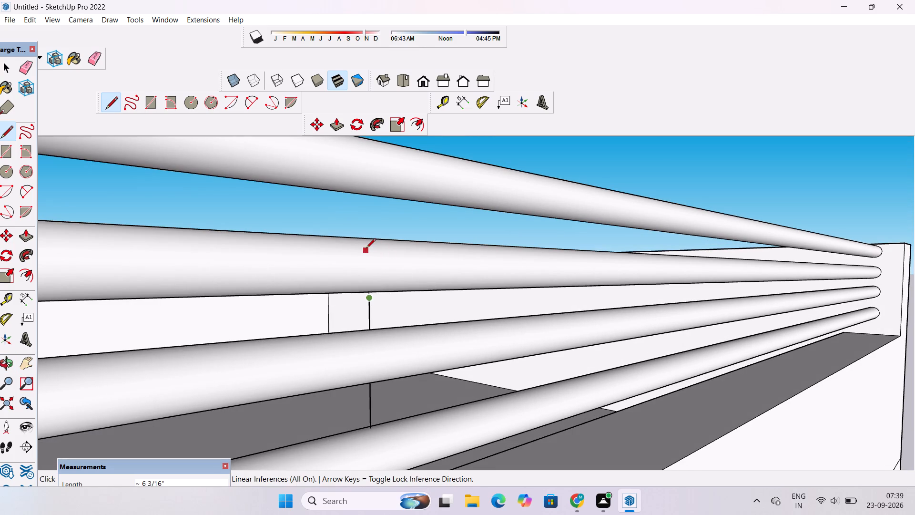
{"action": "left_click", "coordinate": [371, 197]}
{"action": "key", "text": "space"}
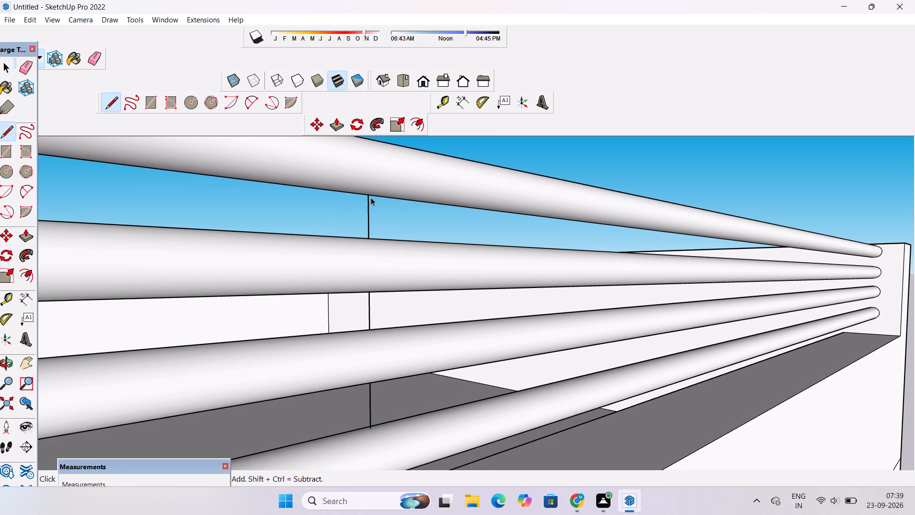
Examine the vertical line and its base circle in relation to the four railing bars from several angles.
{"action": "scroll", "coordinate": [371, 197], "scroll_direction": "down", "scroll_amount": 7}
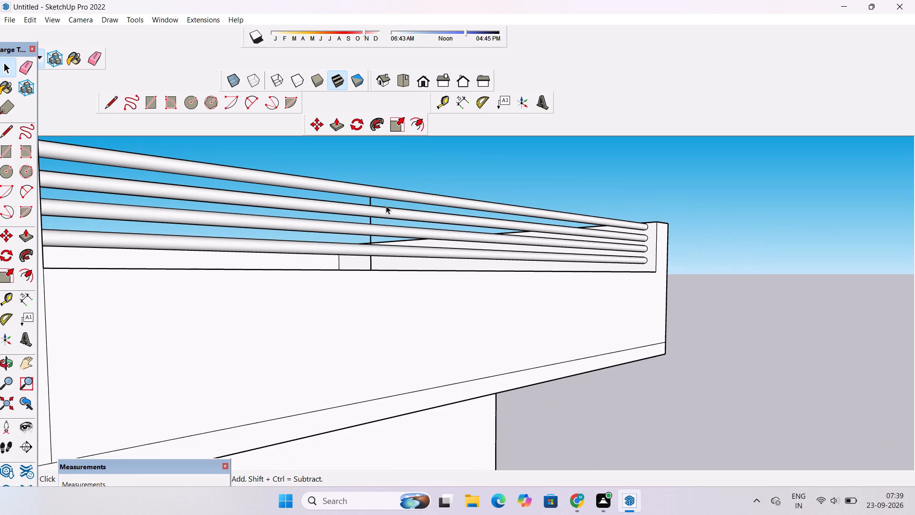
{"action": "key", "text": "o"}
{"action": "left_click_drag", "start_coordinate": [386, 207], "coordinate": [362, 268]}
{"action": "scroll", "coordinate": [363, 268], "scroll_direction": "down", "scroll_amount": 4}
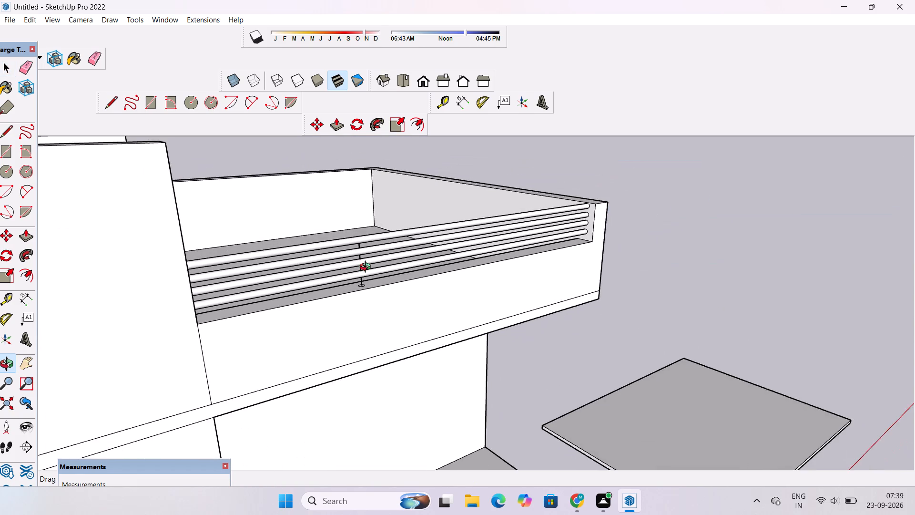
{"action": "left_click_drag", "start_coordinate": [368, 268], "coordinate": [361, 280]}
{"action": "left_click_drag", "start_coordinate": [361, 282], "coordinate": [371, 268], "text": "shift"}
{"action": "scroll", "coordinate": [372, 268], "scroll_direction": "up", "scroll_amount": 9}
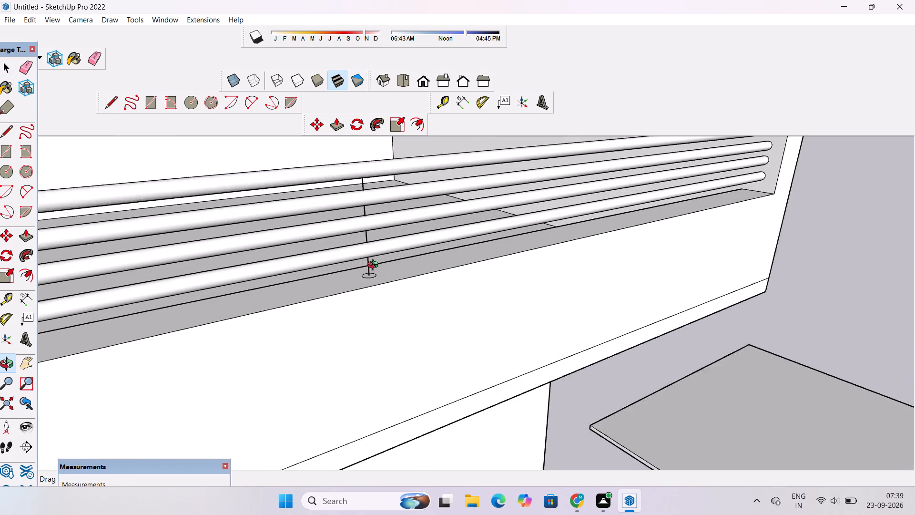
{"action": "scroll", "coordinate": [375, 266], "scroll_direction": "up", "scroll_amount": 1}
{"action": "left_click_drag", "start_coordinate": [404, 264], "coordinate": [380, 294]}
{"action": "left_click_drag", "start_coordinate": [378, 294], "coordinate": [393, 280], "text": "shift"}
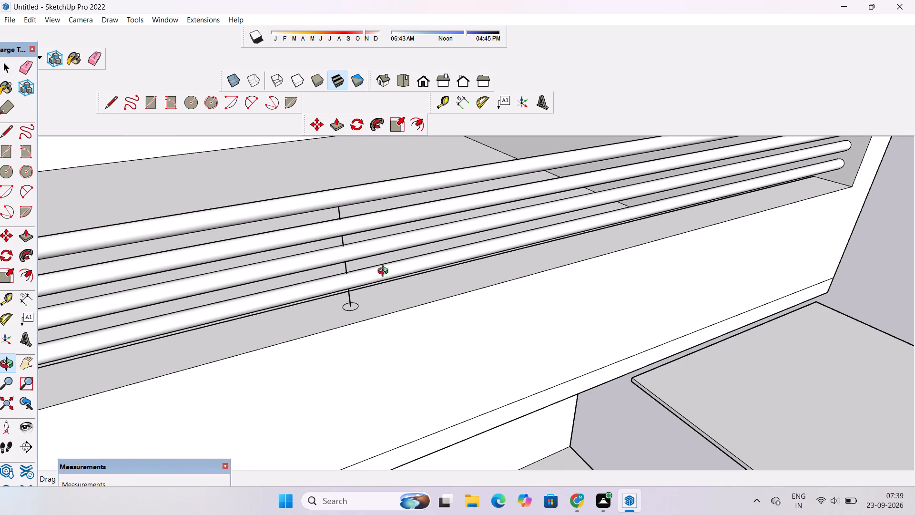
{"action": "scroll", "coordinate": [388, 285], "scroll_direction": "down", "scroll_amount": 3}
{"action": "left_click_drag", "start_coordinate": [390, 289], "coordinate": [427, 244], "text": "shift"}
{"action": "scroll", "coordinate": [426, 248], "scroll_direction": "up", "scroll_amount": 4}
{"action": "left_click_drag", "start_coordinate": [435, 248], "coordinate": [408, 258]}
{"action": "left_click_drag", "start_coordinate": [412, 261], "coordinate": [434, 275], "text": "shift"}
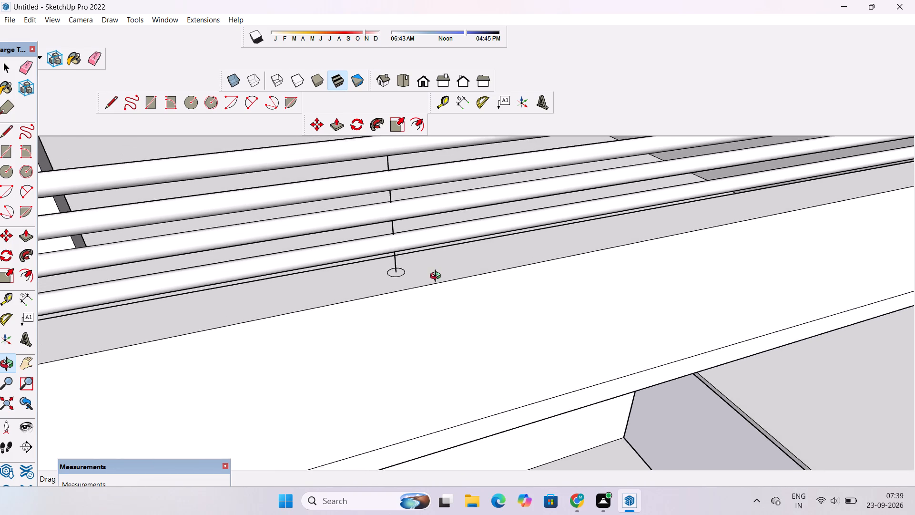
Extrude the floor circle along both vertical line segments with Follow Me to form a round railing post.
{"action": "scroll", "coordinate": [437, 277], "scroll_direction": "up", "scroll_amount": 2}
{"action": "left_click_drag", "start_coordinate": [437, 281], "coordinate": [440, 265], "text": "shift"}
{"action": "key", "text": "space"}
{"action": "scroll", "coordinate": [406, 253], "scroll_direction": "up", "scroll_amount": 4}
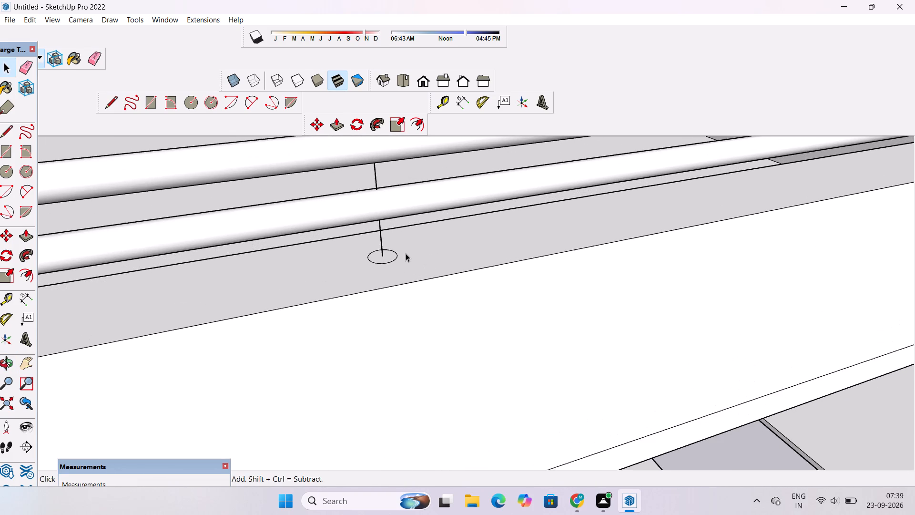
{"action": "scroll", "coordinate": [395, 256], "scroll_direction": "up", "scroll_amount": 4}
{"action": "double_click", "coordinate": [382, 255]}
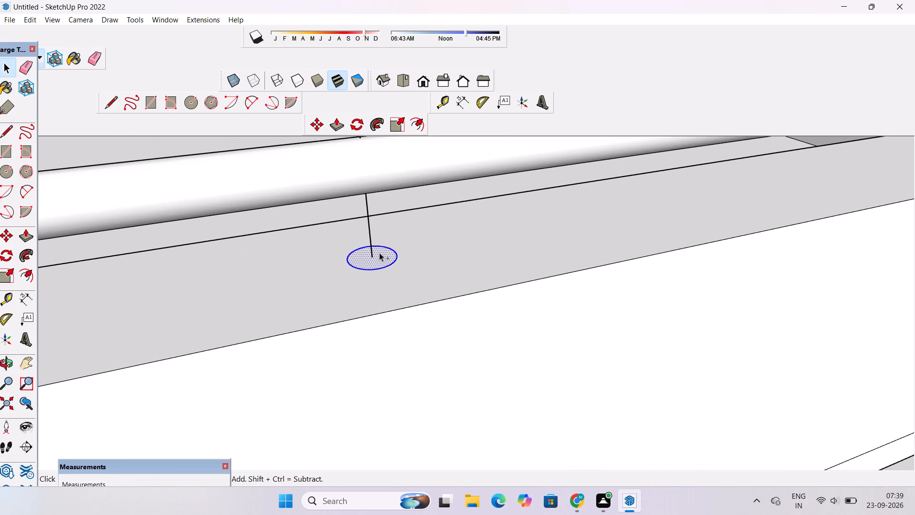
{"action": "left_click", "coordinate": [366, 208], "text": "ctrl"}
{"action": "scroll", "coordinate": [368, 216], "scroll_direction": "down", "scroll_amount": 3}
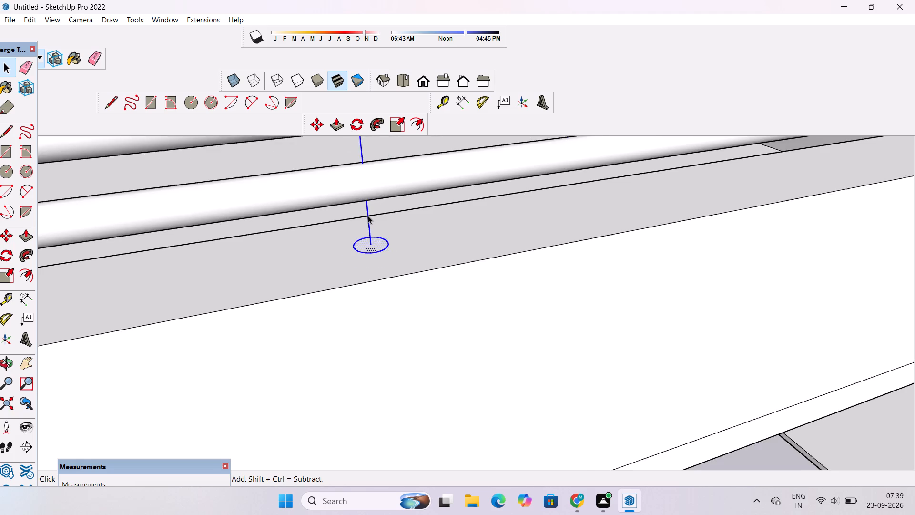
{"action": "scroll", "coordinate": [368, 216], "scroll_direction": "down", "scroll_amount": 18}
{"action": "scroll", "coordinate": [363, 174], "scroll_direction": "up", "scroll_amount": 7}
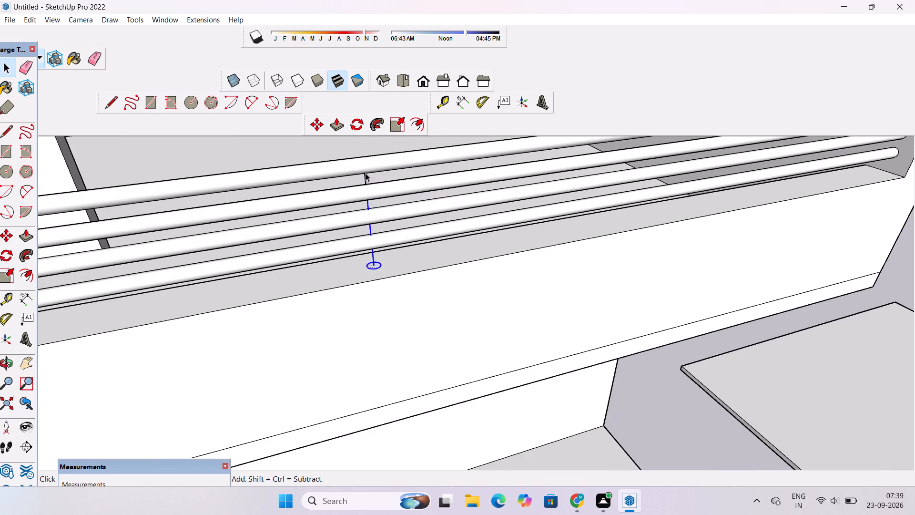
{"action": "scroll", "coordinate": [368, 171], "scroll_direction": "up", "scroll_amount": 13}
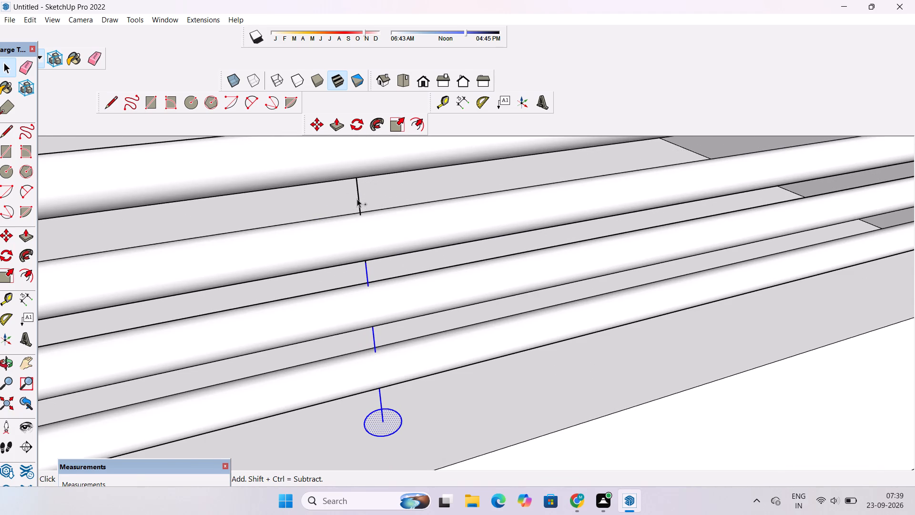
{"action": "left_click", "coordinate": [357, 199], "text": "ctrl"}
{"action": "scroll", "coordinate": [356, 199], "scroll_direction": "down", "scroll_amount": 10}
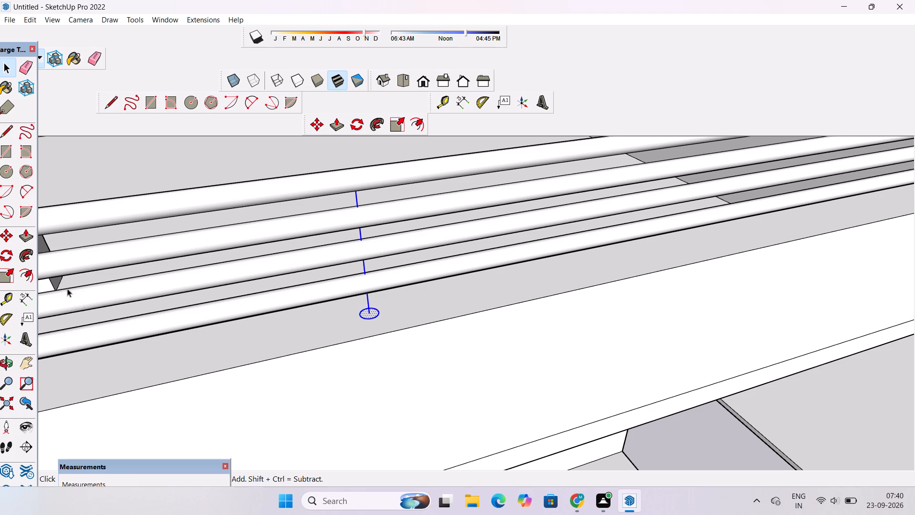
{"action": "left_click", "coordinate": [29, 256]}
{"action": "scroll", "coordinate": [361, 308], "scroll_direction": "up", "scroll_amount": 3}
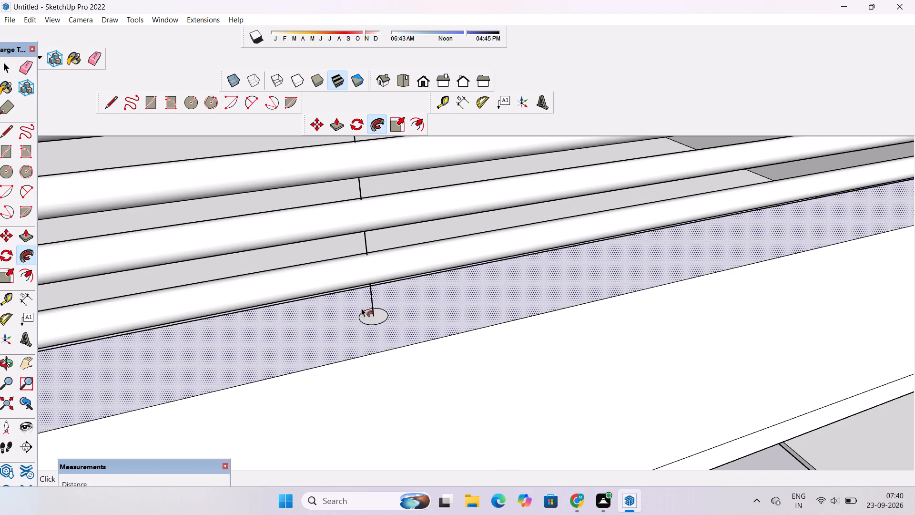
{"action": "scroll", "coordinate": [361, 308], "scroll_direction": "up", "scroll_amount": 5}
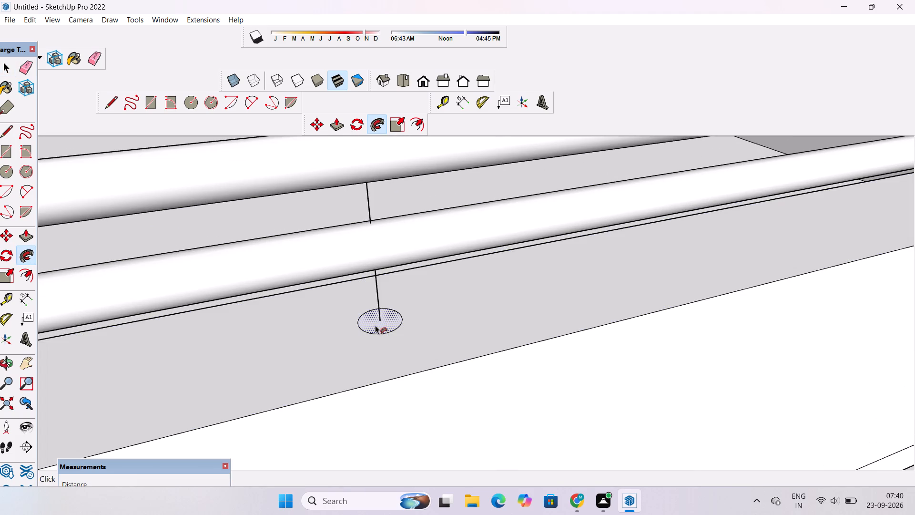
{"action": "left_click", "coordinate": [375, 325]}
{"action": "scroll", "coordinate": [358, 321], "scroll_direction": "down", "scroll_amount": 10}
{"action": "scroll", "coordinate": [358, 321], "scroll_direction": "up", "scroll_amount": 1}
{"action": "scroll", "coordinate": [358, 321], "scroll_direction": "down", "scroll_amount": 7}
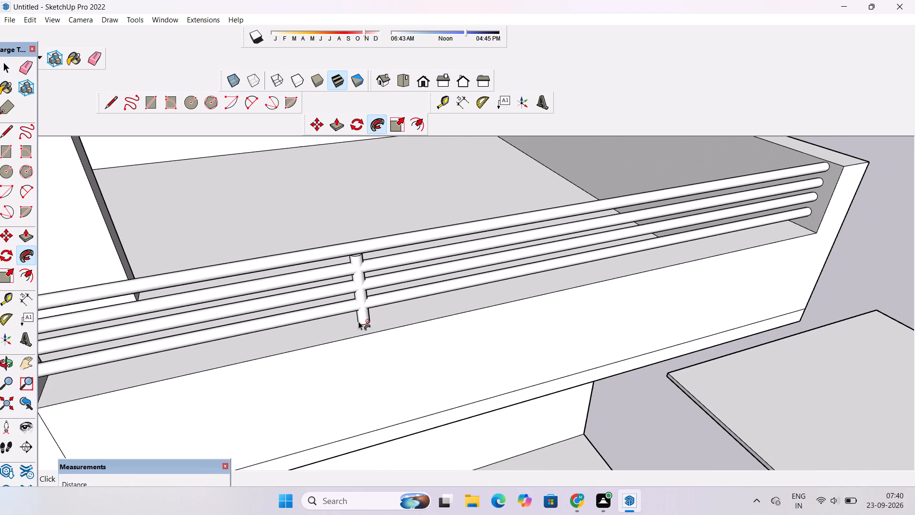
{"action": "scroll", "coordinate": [358, 321], "scroll_direction": "up", "scroll_amount": 2}
{"action": "key", "text": "space"}
{"action": "type", "text": "o"}
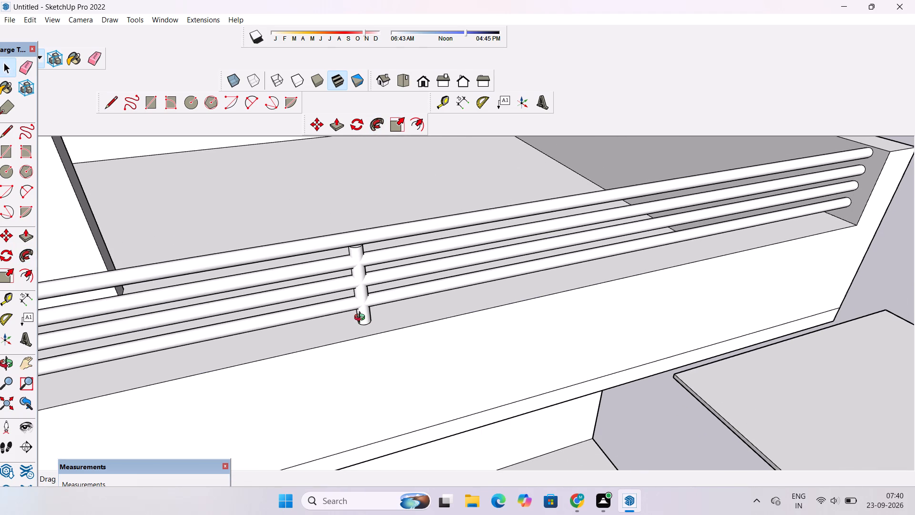
Examine the new round post against the four railing bars and the open bay from several angles.
{"action": "left_click_drag", "start_coordinate": [368, 336], "coordinate": [352, 270]}
{"action": "scroll", "coordinate": [347, 238], "scroll_direction": "up", "scroll_amount": 4}
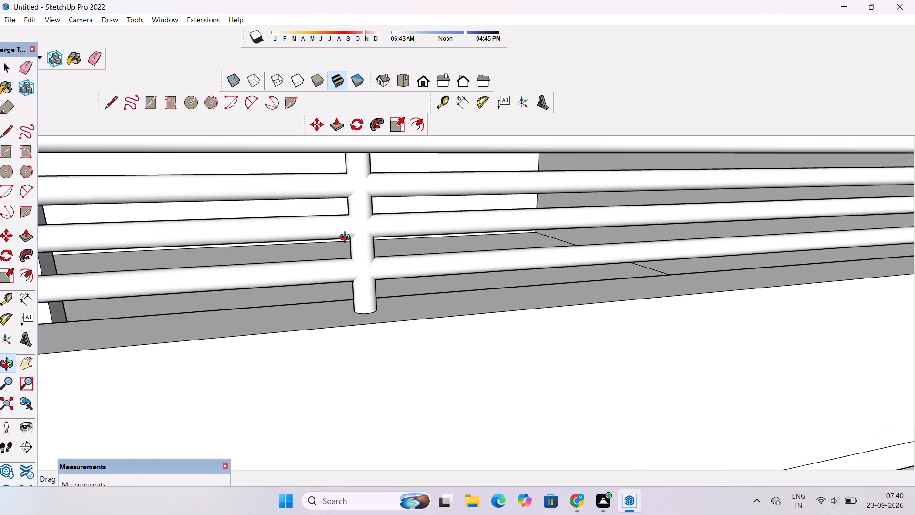
{"action": "scroll", "coordinate": [347, 238], "scroll_direction": "up", "scroll_amount": 6}
{"action": "scroll", "coordinate": [369, 240], "scroll_direction": "down", "scroll_amount": 4}
{"action": "scroll", "coordinate": [372, 209], "scroll_direction": "up", "scroll_amount": 8}
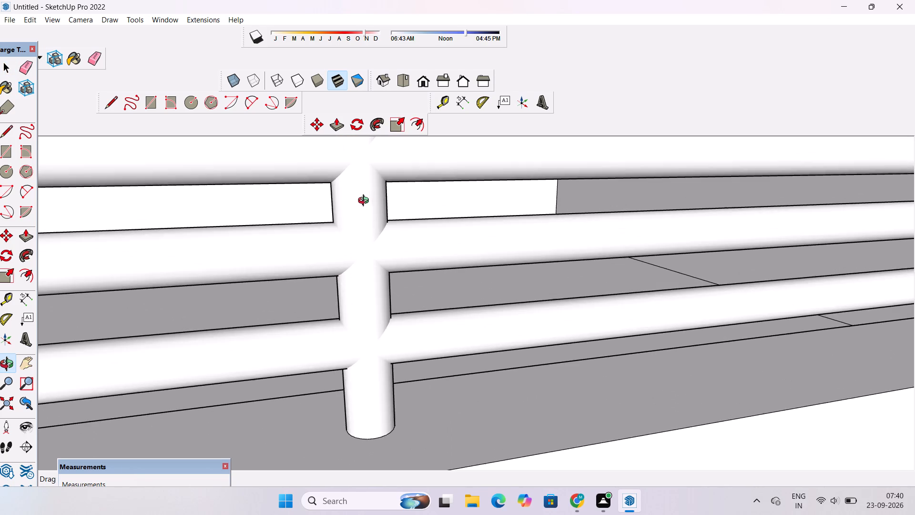
{"action": "left_click_drag", "start_coordinate": [339, 215], "coordinate": [749, 238]}
{"action": "left_click_drag", "start_coordinate": [492, 292], "coordinate": [675, 269]}
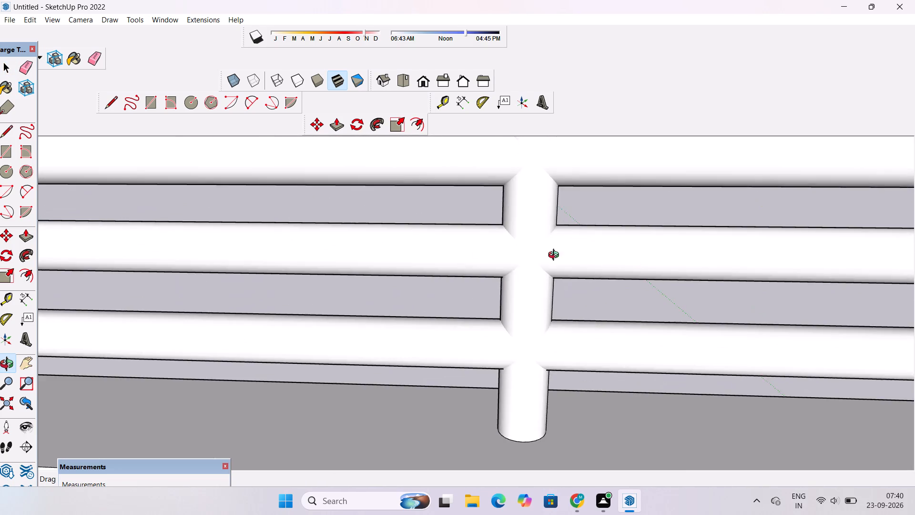
{"action": "scroll", "coordinate": [455, 253], "scroll_direction": "down", "scroll_amount": 9}
{"action": "scroll", "coordinate": [514, 181], "scroll_direction": "up", "scroll_amount": 5}
{"action": "left_click_drag", "start_coordinate": [575, 184], "coordinate": [137, 239]}
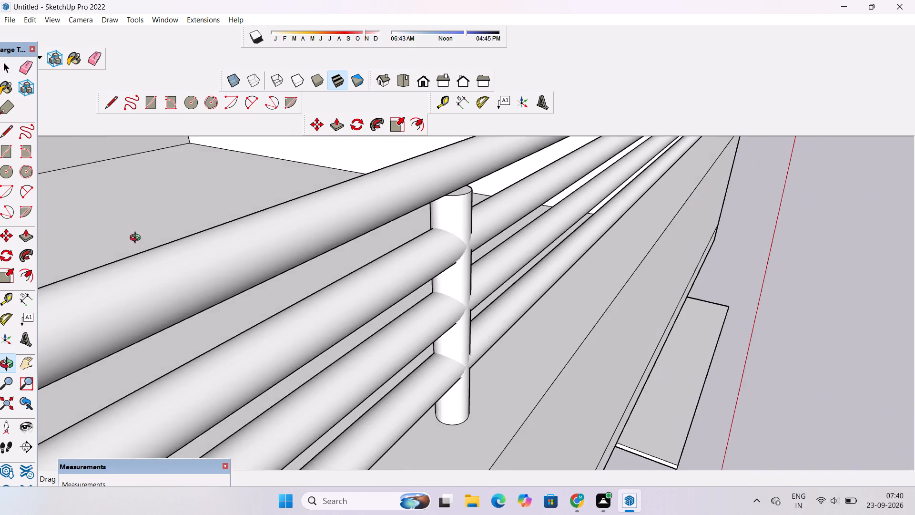
{"action": "scroll", "coordinate": [146, 233], "scroll_direction": "down", "scroll_amount": 6}
{"action": "left_click_drag", "start_coordinate": [602, 169], "coordinate": [205, 252]}
{"action": "scroll", "coordinate": [204, 248], "scroll_direction": "down", "scroll_amount": 7}
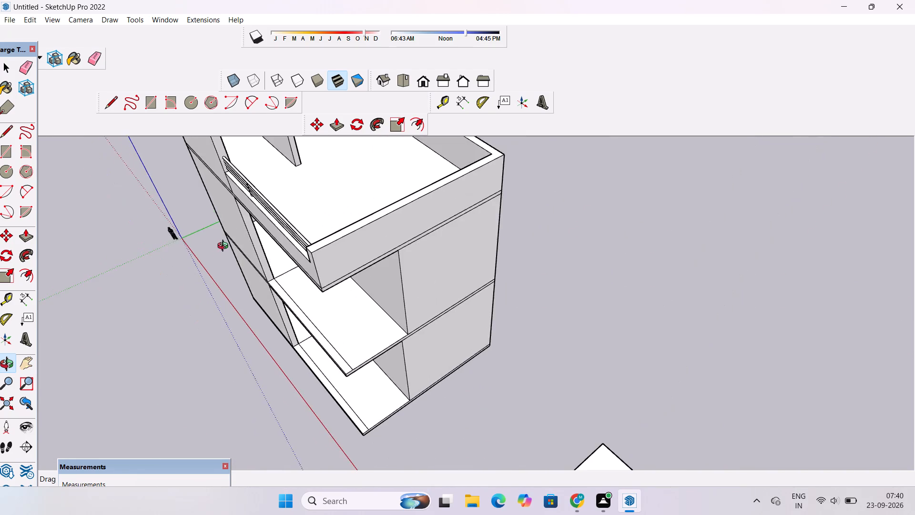
{"action": "scroll", "coordinate": [225, 247], "scroll_direction": "down", "scroll_amount": 4}
{"action": "scroll", "coordinate": [202, 175], "scroll_direction": "up", "scroll_amount": 6}
{"action": "left_click_drag", "start_coordinate": [230, 219], "coordinate": [338, 212]}
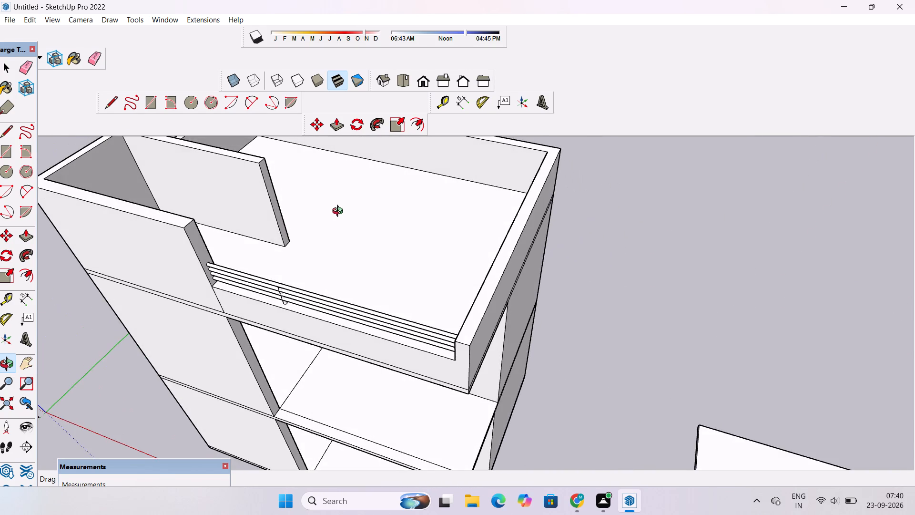
{"action": "scroll", "coordinate": [213, 317], "scroll_direction": "up", "scroll_amount": 8}
{"action": "left_click_drag", "start_coordinate": [220, 307], "coordinate": [342, 179]}
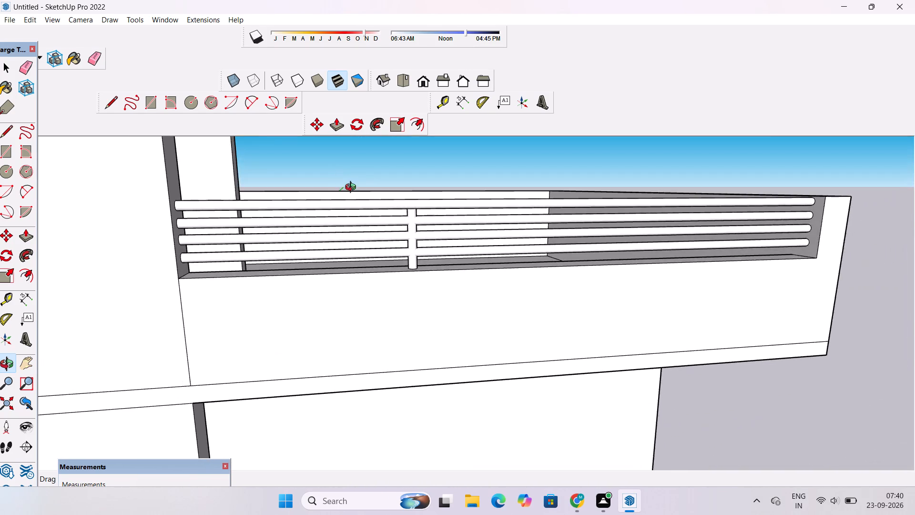
{"action": "scroll", "coordinate": [354, 194], "scroll_direction": "down", "scroll_amount": 6}
{"action": "scroll", "coordinate": [486, 221], "scroll_direction": "up", "scroll_amount": 7}
{"action": "left_click_drag", "start_coordinate": [482, 216], "coordinate": [420, 215]}
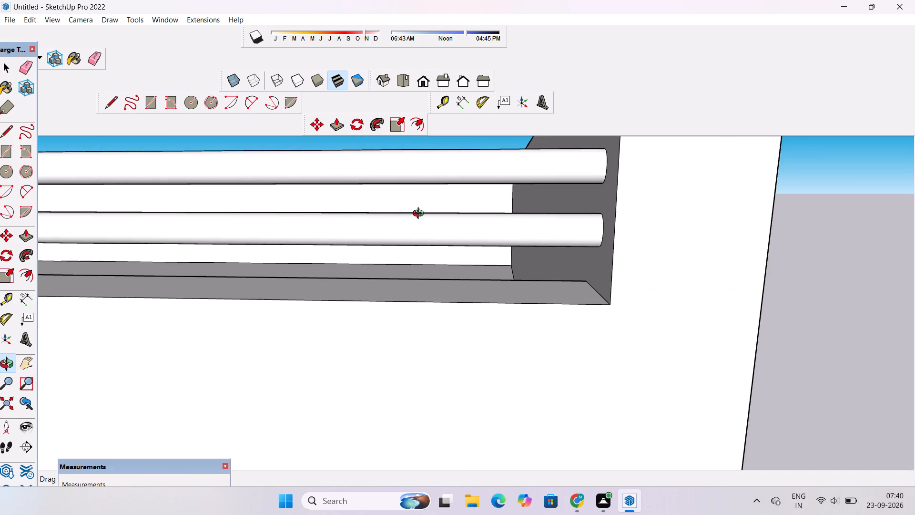
{"action": "scroll", "coordinate": [420, 215], "scroll_direction": "down", "scroll_amount": 13}
{"action": "left_click_drag", "start_coordinate": [420, 215], "coordinate": [427, 223]}
{"action": "scroll", "coordinate": [429, 223], "scroll_direction": "down", "scroll_amount": 6}
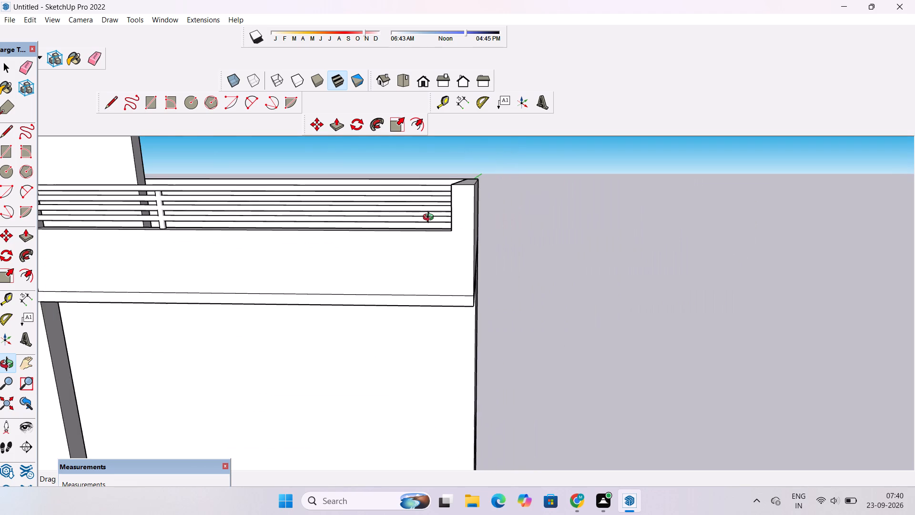
{"action": "scroll", "coordinate": [430, 218], "scroll_direction": "up", "scroll_amount": 2}
{"action": "scroll", "coordinate": [430, 218], "scroll_direction": "down", "scroll_amount": 3}
{"action": "left_click_drag", "start_coordinate": [54, 260], "coordinate": [248, 231], "text": "shift"}
{"action": "scroll", "coordinate": [340, 226], "scroll_direction": "up", "scroll_amount": 4}
{"action": "left_click", "coordinate": [350, 227]}
{"action": "scroll", "coordinate": [350, 227], "scroll_direction": "down", "scroll_amount": 6}
{"action": "left_click", "coordinate": [350, 227]}
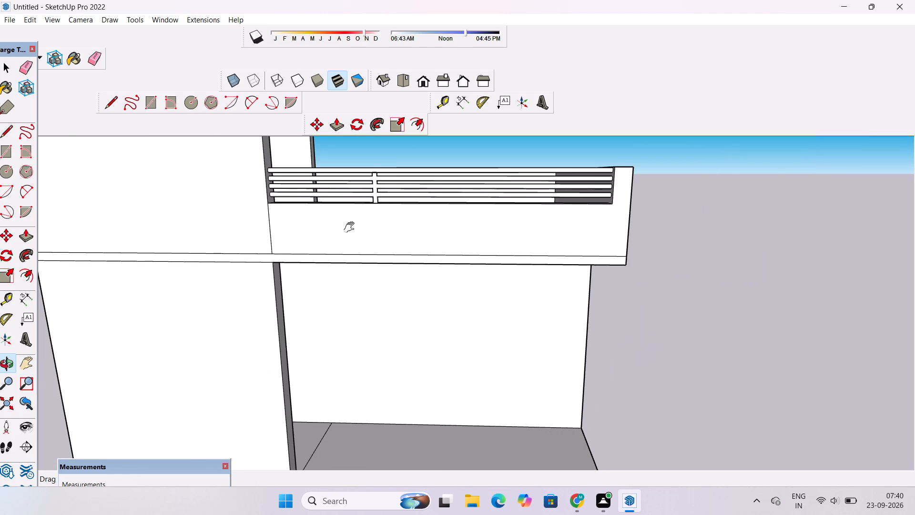
{"action": "left_click_drag", "start_coordinate": [350, 231], "coordinate": [345, 238], "text": "shift"}
{"action": "scroll", "coordinate": [345, 238], "scroll_direction": "up", "scroll_amount": 1}
{"action": "left_click_drag", "start_coordinate": [349, 229], "coordinate": [360, 270]}
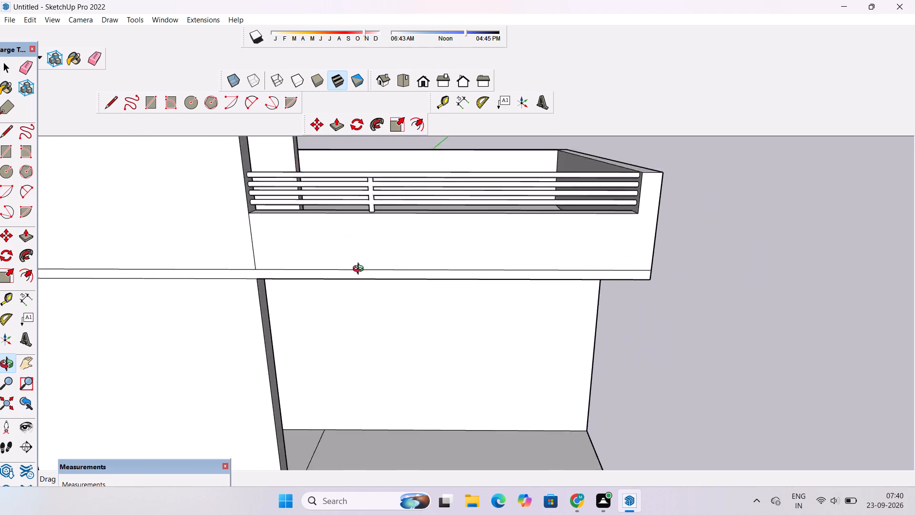
{"action": "left_click_drag", "start_coordinate": [360, 270], "coordinate": [363, 279]}
{"action": "scroll", "coordinate": [371, 244], "scroll_direction": "down", "scroll_amount": 4}
{"action": "left_click_drag", "start_coordinate": [407, 193], "coordinate": [363, 208], "text": "shift"}
{"action": "scroll", "coordinate": [298, 256], "scroll_direction": "up", "scroll_amount": 6}
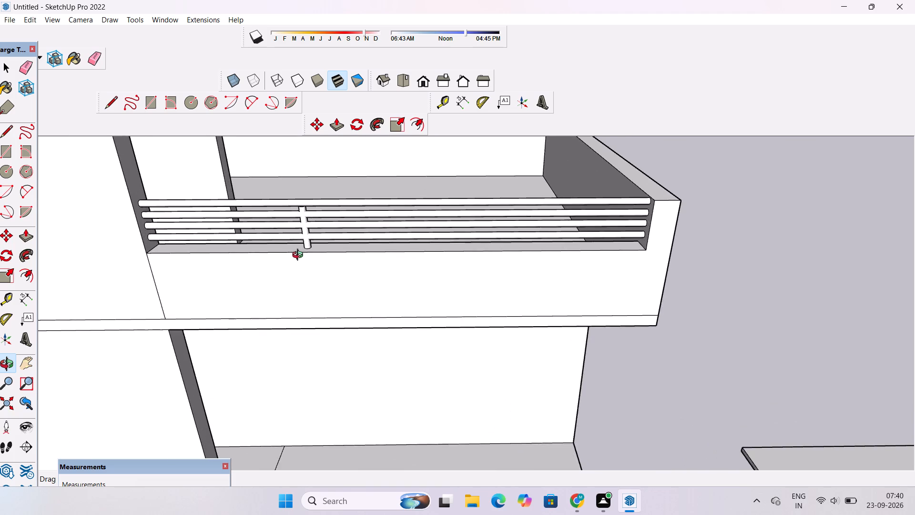
{"action": "scroll", "coordinate": [315, 250], "scroll_direction": "up", "scroll_amount": 3}
{"action": "left_click_drag", "start_coordinate": [320, 247], "coordinate": [262, 257], "text": "shift"}
Undo the Follow Me extrusion of the round railing post.
{"action": "key", "text": "ctrl+z"}
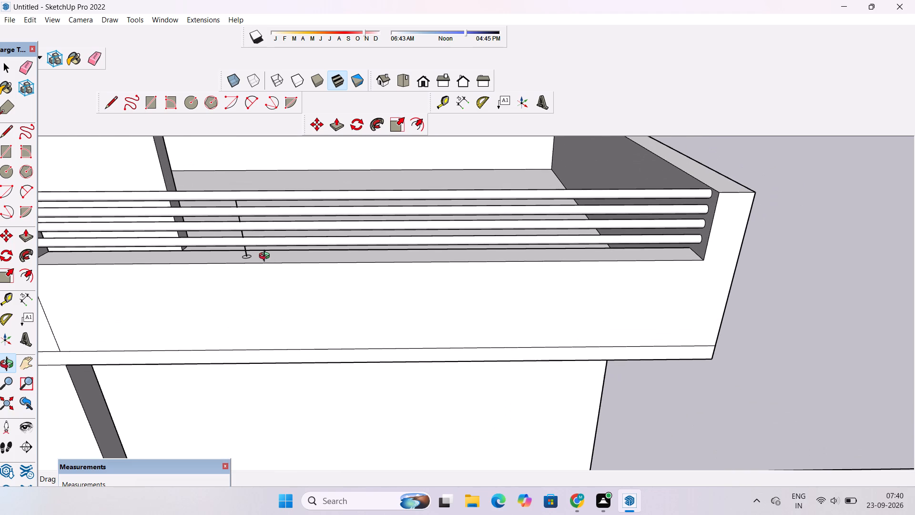
Move the floor circle together with both vertical line segments about 7' 7" along the railing toward the middle of the bay.
{"action": "key", "text": "space"}
{"action": "scroll", "coordinate": [240, 268], "scroll_direction": "up", "scroll_amount": 11}
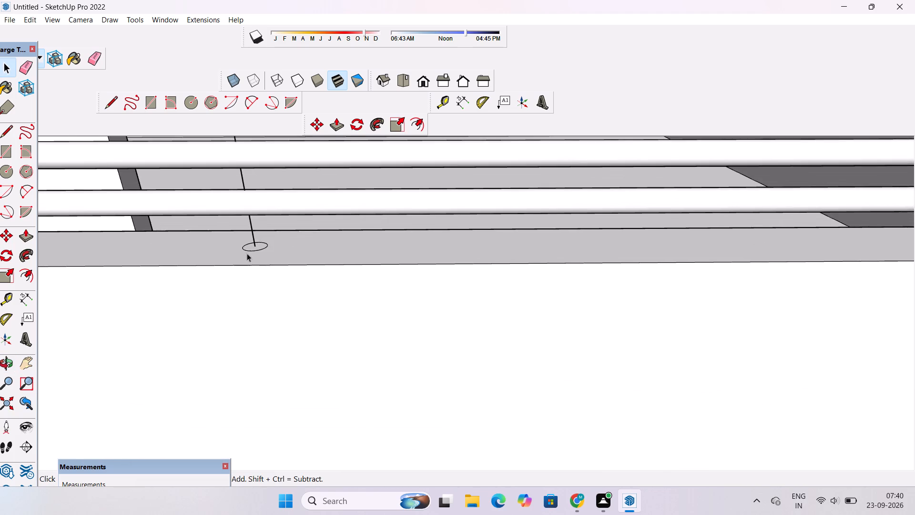
{"action": "scroll", "coordinate": [249, 216], "scroll_direction": "up", "scroll_amount": 8}
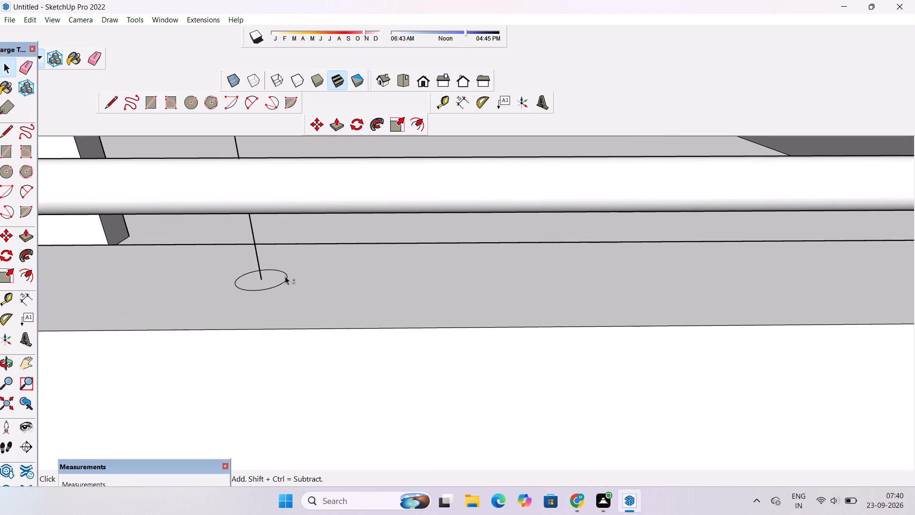
{"action": "left_click", "coordinate": [285, 276], "text": "shift"}
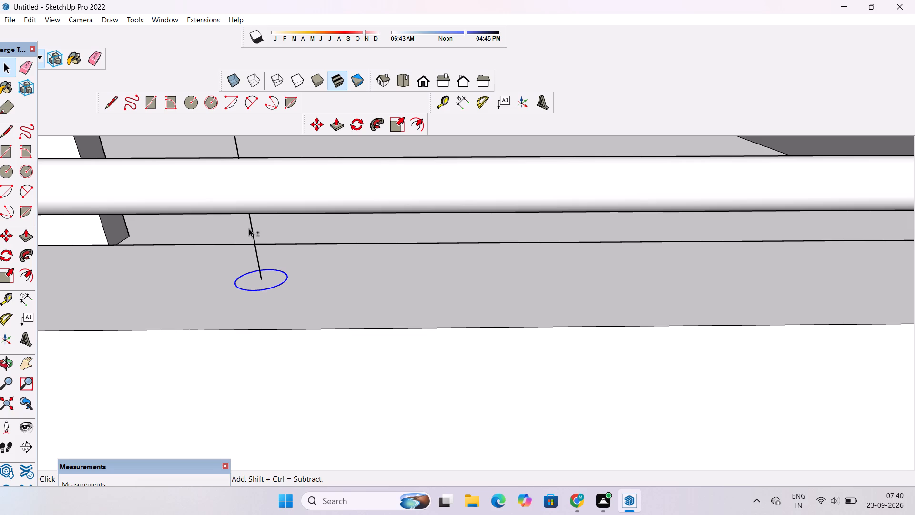
{"action": "left_click", "coordinate": [251, 226], "text": "shift"}
{"action": "scroll", "coordinate": [253, 246], "scroll_direction": "down", "scroll_amount": 17, "text": "shift"}
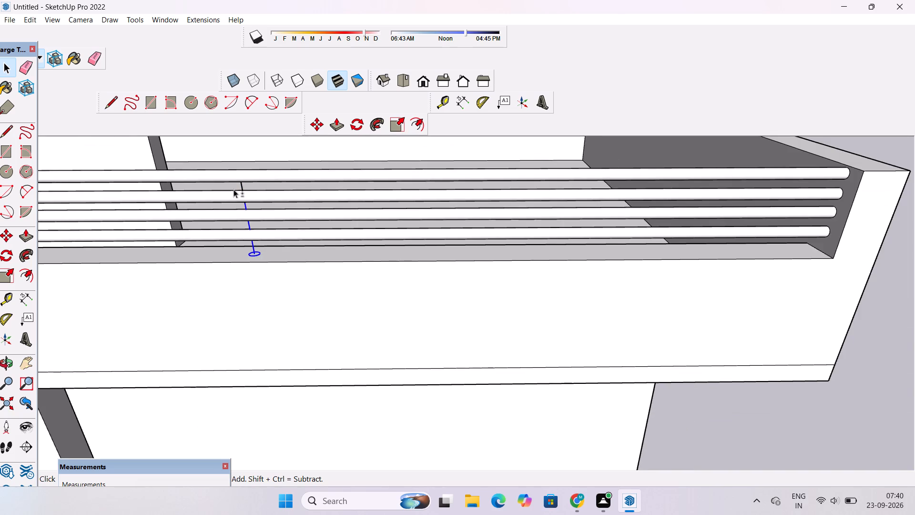
{"action": "scroll", "coordinate": [243, 181], "scroll_direction": "up", "scroll_amount": 12, "text": "shift"}
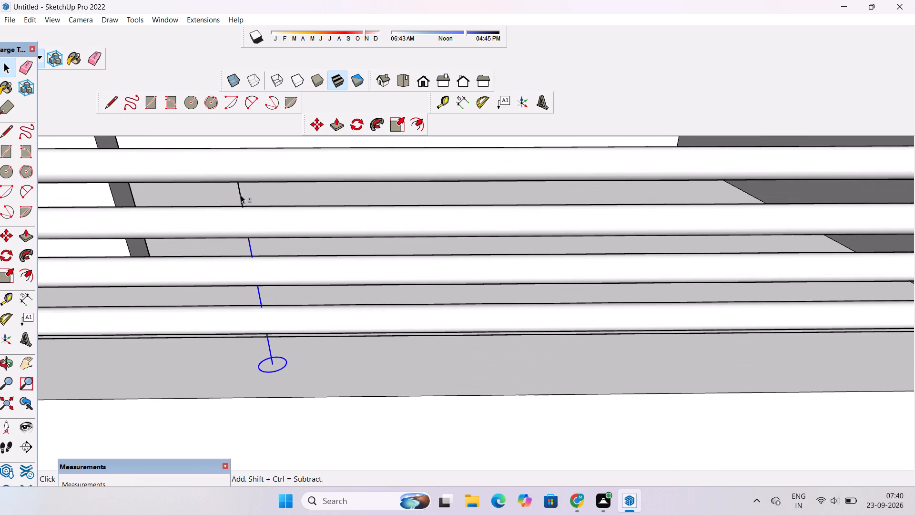
{"action": "left_click", "coordinate": [241, 195], "text": "shift"}
{"action": "scroll", "coordinate": [234, 177], "scroll_direction": "down", "scroll_amount": 6}
{"action": "scroll", "coordinate": [289, 302], "scroll_direction": "up", "scroll_amount": 1}
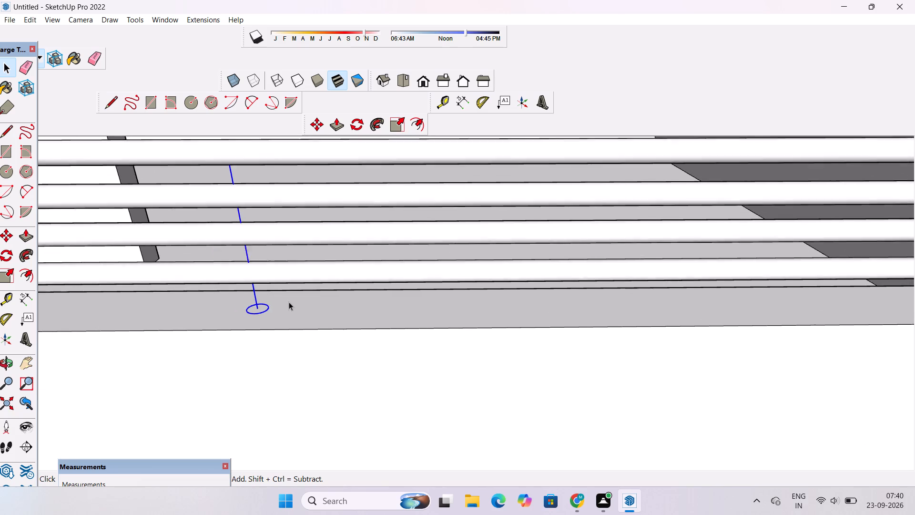
{"action": "scroll", "coordinate": [289, 302], "scroll_direction": "up", "scroll_amount": 1}
{"action": "key", "text": "m"}
{"action": "scroll", "coordinate": [279, 312], "scroll_direction": "up", "scroll_amount": 4}
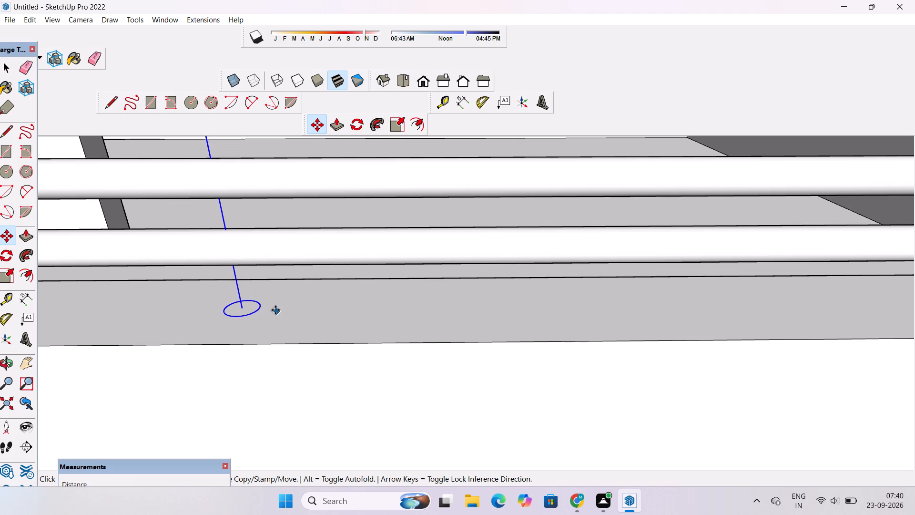
{"action": "left_click", "coordinate": [260, 308]}
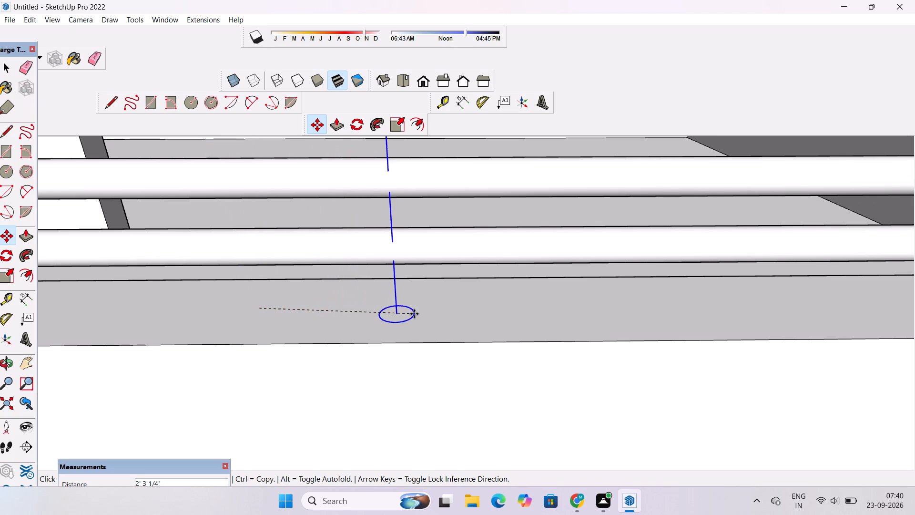
{"action": "scroll", "coordinate": [415, 312], "scroll_direction": "down", "scroll_amount": 14}
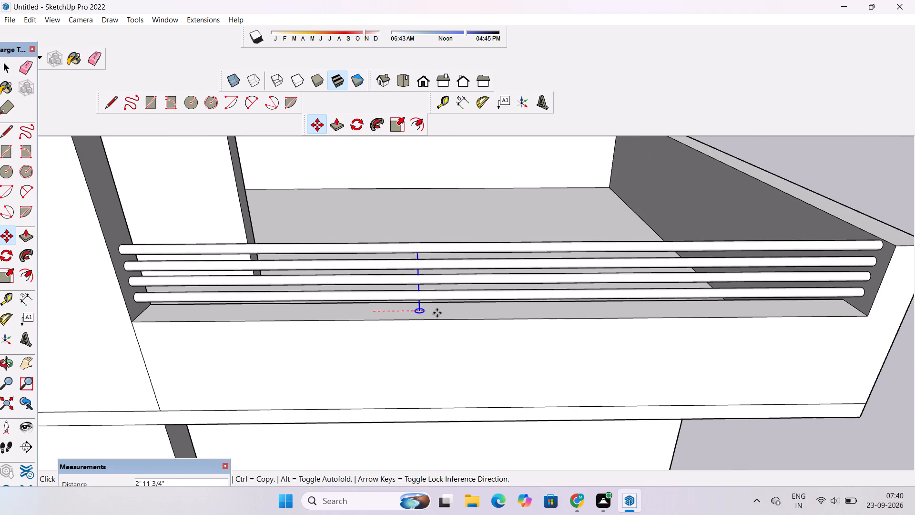
{"action": "left_click", "coordinate": [512, 308]}
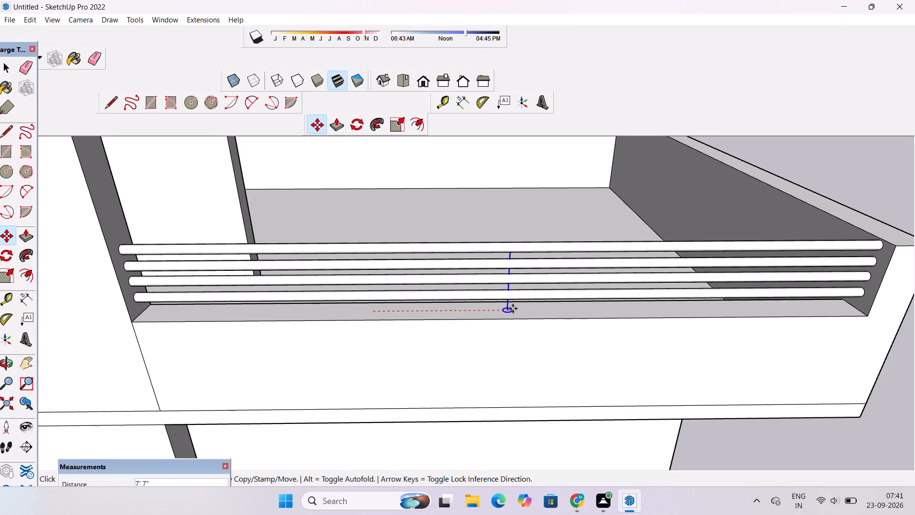
Examine the position of the moved circle and vertical line relative to the railing bars and bay from several angles.
{"action": "key", "text": "o"}
{"action": "scroll", "coordinate": [355, 326], "scroll_direction": "down", "scroll_amount": 11}
{"action": "left_click_drag", "start_coordinate": [484, 340], "coordinate": [470, 268]}
{"action": "scroll", "coordinate": [440, 292], "scroll_direction": "up", "scroll_amount": 3}
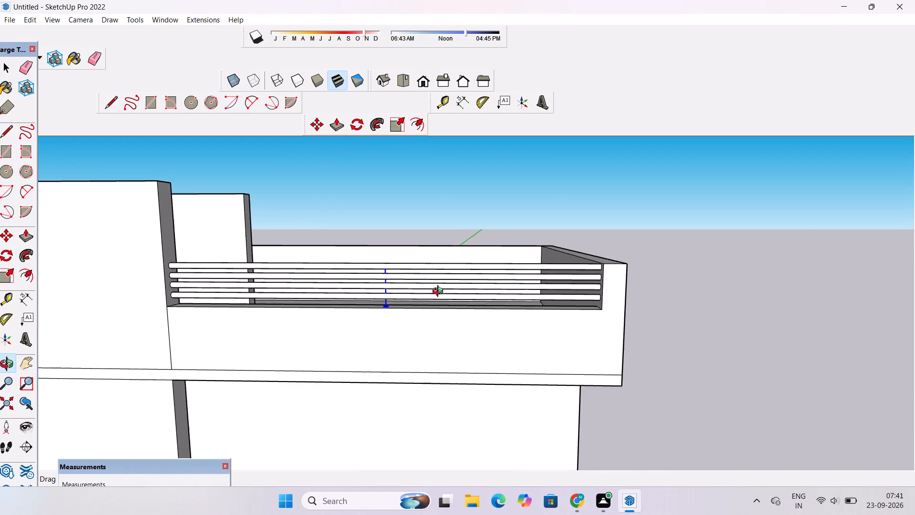
{"action": "scroll", "coordinate": [440, 292], "scroll_direction": "up", "scroll_amount": 7}
{"action": "left_click_drag", "start_coordinate": [372, 309], "coordinate": [310, 453]}
{"action": "left_click_drag", "start_coordinate": [350, 418], "coordinate": [424, 342]}
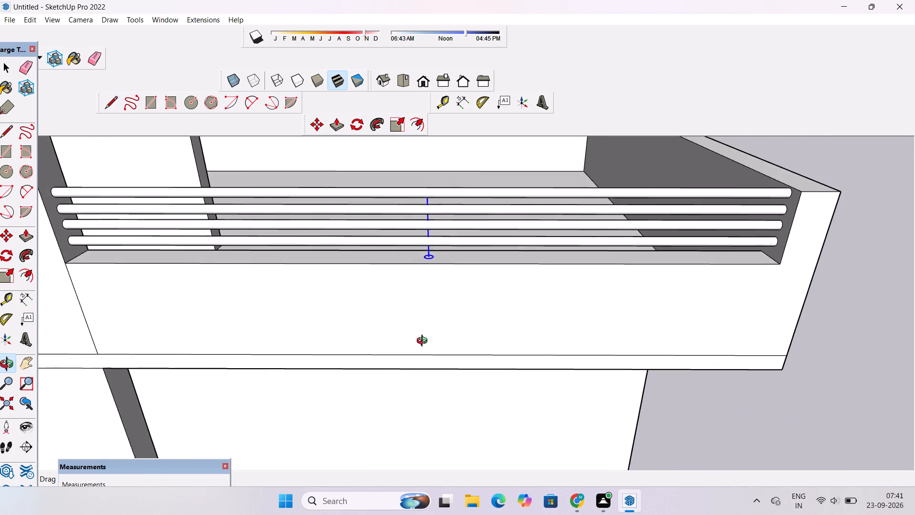
{"action": "left_click_drag", "start_coordinate": [424, 342], "coordinate": [425, 336]}
{"action": "scroll", "coordinate": [426, 334], "scroll_direction": "down", "scroll_amount": 5}
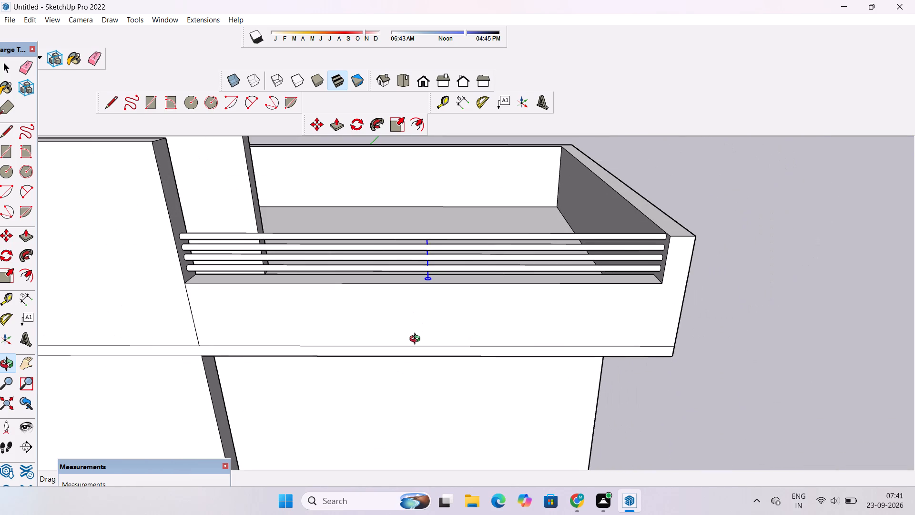
{"action": "scroll", "coordinate": [417, 340], "scroll_direction": "up", "scroll_amount": 1}
{"action": "scroll", "coordinate": [413, 290], "scroll_direction": "up", "scroll_amount": 8}
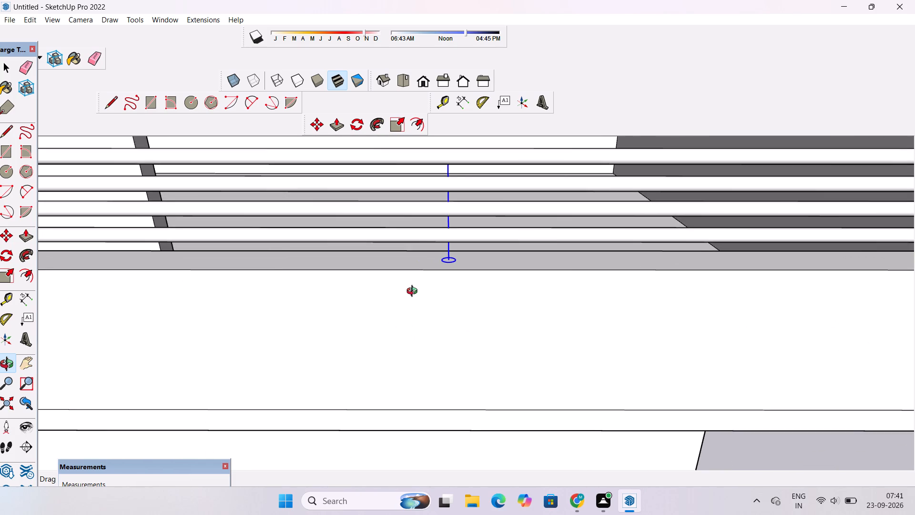
{"action": "scroll", "coordinate": [414, 292], "scroll_direction": "down", "scroll_amount": 10}
{"action": "scroll", "coordinate": [414, 292], "scroll_direction": "up", "scroll_amount": 1}
{"action": "left_click_drag", "start_coordinate": [417, 295], "coordinate": [432, 349]}
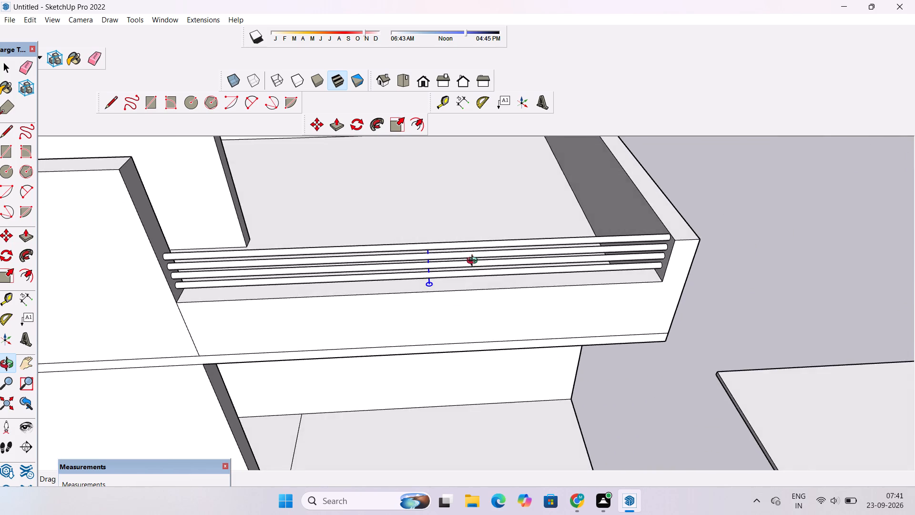
{"action": "scroll", "coordinate": [476, 258], "scroll_direction": "up", "scroll_amount": 5}
{"action": "scroll", "coordinate": [476, 258], "scroll_direction": "down", "scroll_amount": 5}
{"action": "scroll", "coordinate": [476, 258], "scroll_direction": "up", "scroll_amount": 1}
{"action": "scroll", "coordinate": [476, 258], "scroll_direction": "down", "scroll_amount": 5}
{"action": "left_click_drag", "start_coordinate": [496, 300], "coordinate": [478, 215]}
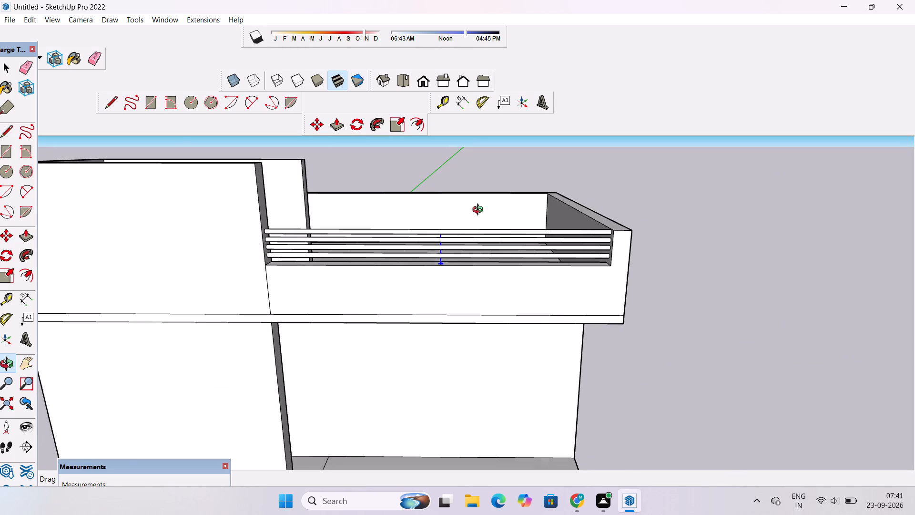
{"action": "scroll", "coordinate": [478, 214], "scroll_direction": "up", "scroll_amount": 3}
{"action": "scroll", "coordinate": [408, 273], "scroll_direction": "up", "scroll_amount": 4}
{"action": "scroll", "coordinate": [408, 275], "scroll_direction": "down", "scroll_amount": 3}
{"action": "left_click_drag", "start_coordinate": [412, 283], "coordinate": [421, 311]}
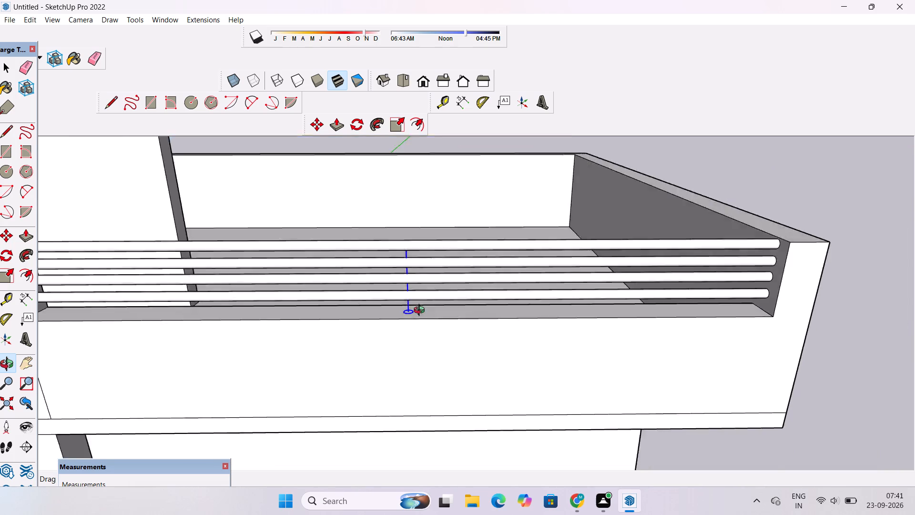
{"action": "left_click_drag", "start_coordinate": [421, 311], "coordinate": [429, 350]}
{"action": "scroll", "coordinate": [426, 326], "scroll_direction": "up", "scroll_amount": 4}
{"action": "scroll", "coordinate": [426, 326], "scroll_direction": "down", "scroll_amount": 4}
{"action": "left_click_drag", "start_coordinate": [454, 274], "coordinate": [464, 317]}
{"action": "scroll", "coordinate": [465, 313], "scroll_direction": "down", "scroll_amount": 4}
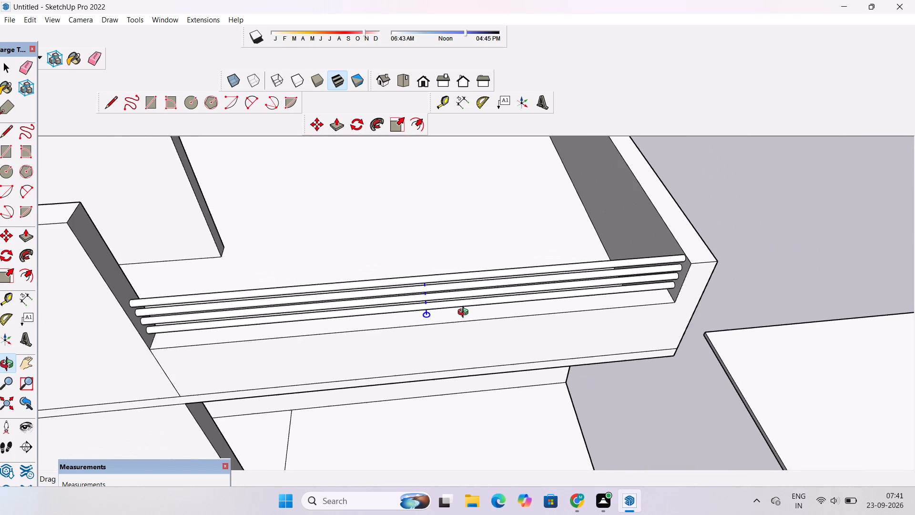
{"action": "left_click_drag", "start_coordinate": [462, 315], "coordinate": [364, 330]}
{"action": "scroll", "coordinate": [315, 342], "scroll_direction": "up", "scroll_amount": 9}
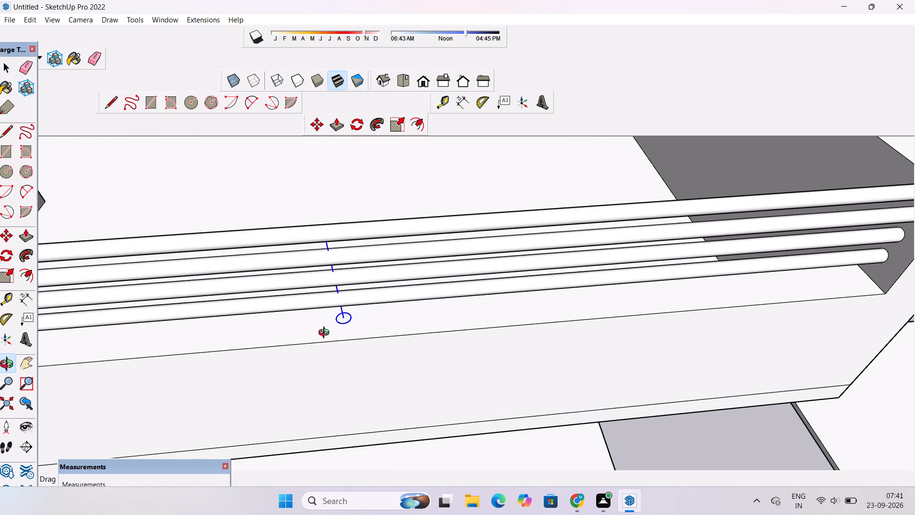
{"action": "left_click_drag", "start_coordinate": [333, 332], "coordinate": [324, 337], "text": "shift"}
Extrude the moved floor circle along the vertical line segments with Follow Me to form a round post through the four railing bars.
{"action": "key", "text": "space"}
{"action": "scroll", "coordinate": [339, 324], "scroll_direction": "up", "scroll_amount": 2}
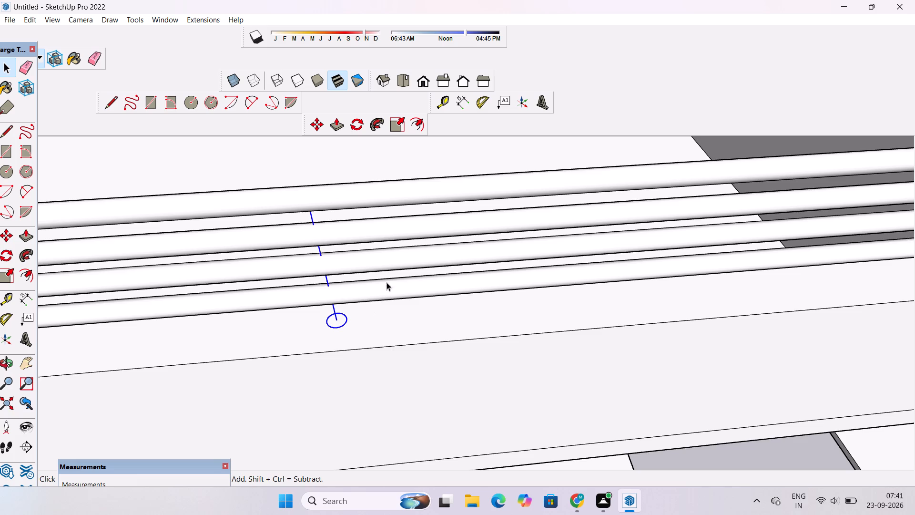
{"action": "scroll", "coordinate": [382, 325], "scroll_direction": "down", "scroll_amount": 4}
{"action": "left_click", "coordinate": [380, 186]}
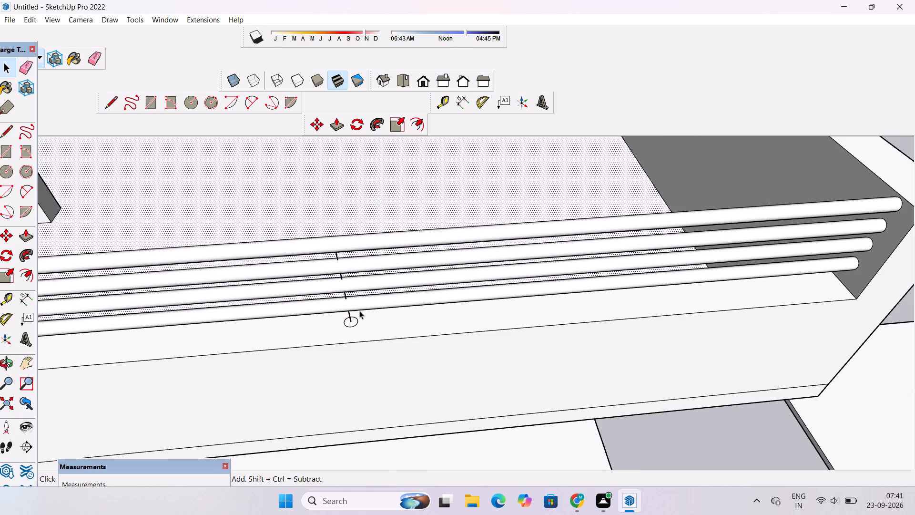
{"action": "scroll", "coordinate": [350, 341], "scroll_direction": "up", "scroll_amount": 8}
{"action": "scroll", "coordinate": [351, 297], "scroll_direction": "up", "scroll_amount": 3}
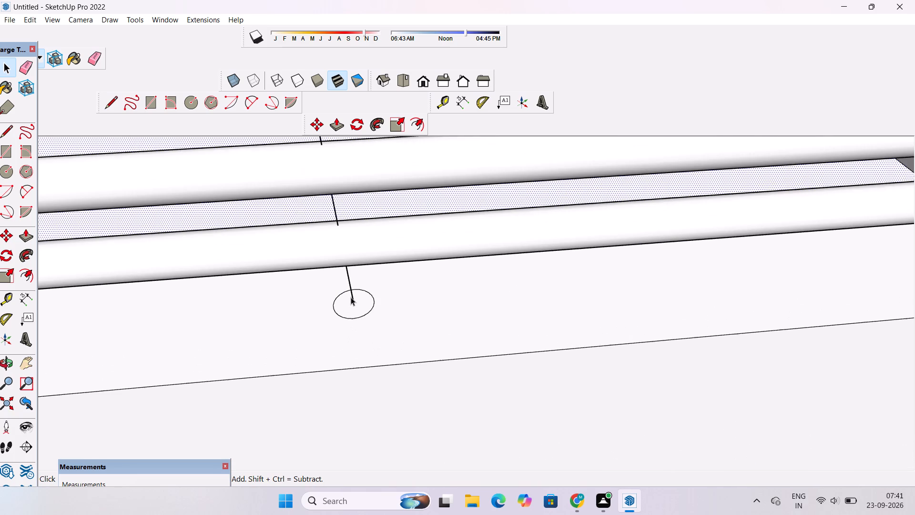
{"action": "left_click", "coordinate": [363, 302]}
{"action": "left_click", "coordinate": [363, 302]}
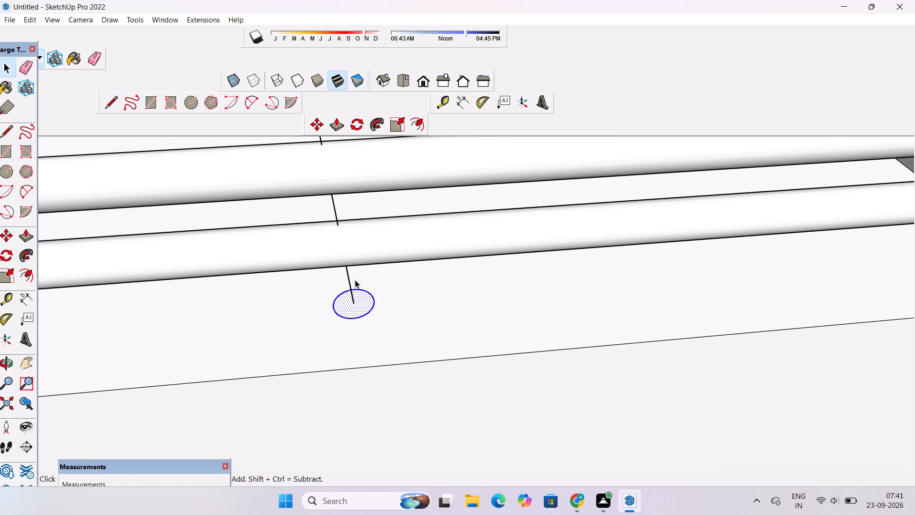
{"action": "left_click", "coordinate": [351, 286], "text": "ctrl"}
{"action": "scroll", "coordinate": [354, 301], "scroll_direction": "down", "scroll_amount": 10}
{"action": "scroll", "coordinate": [339, 232], "scroll_direction": "up", "scroll_amount": 10}
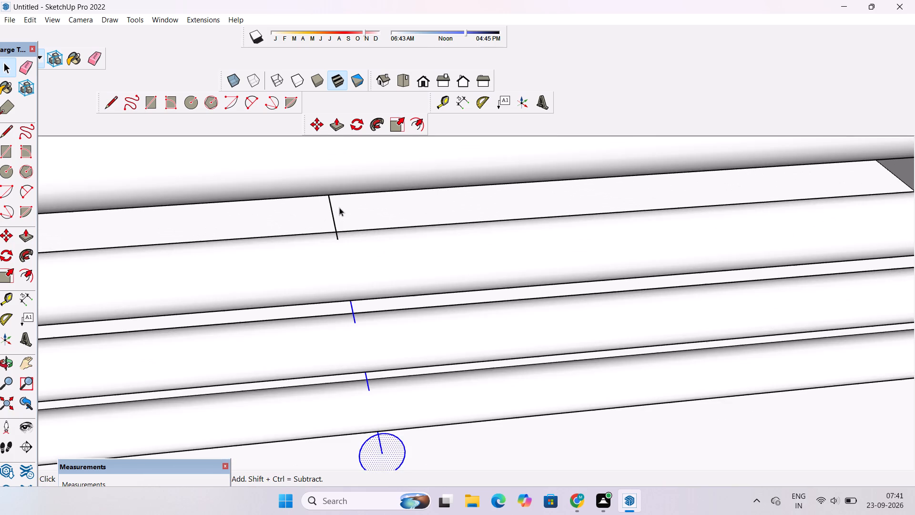
{"action": "scroll", "coordinate": [339, 207], "scroll_direction": "down", "scroll_amount": 4}
{"action": "left_click", "coordinate": [337, 213], "text": "ctrl"}
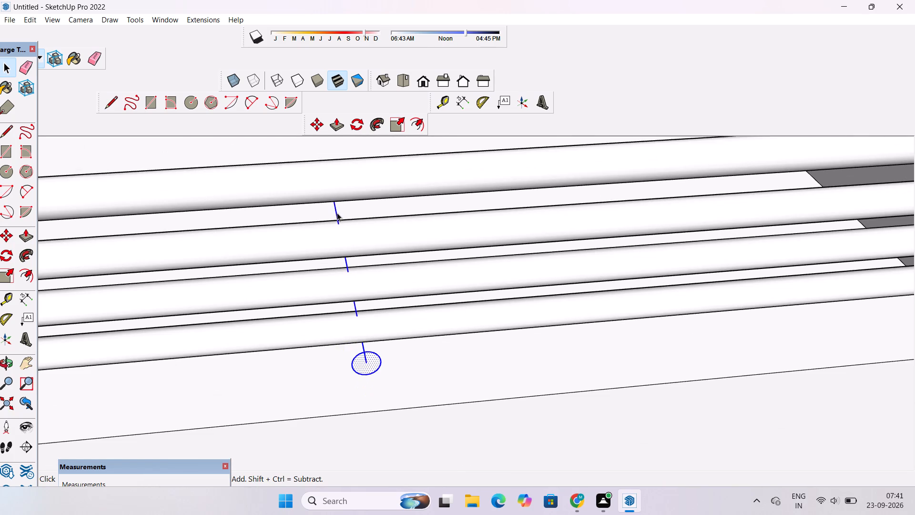
{"action": "left_click", "coordinate": [24, 256]}
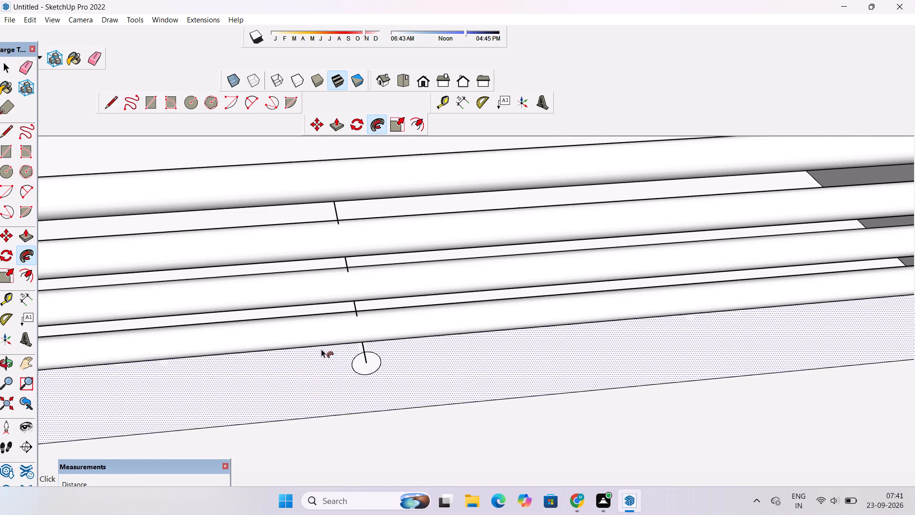
{"action": "left_click", "coordinate": [369, 365]}
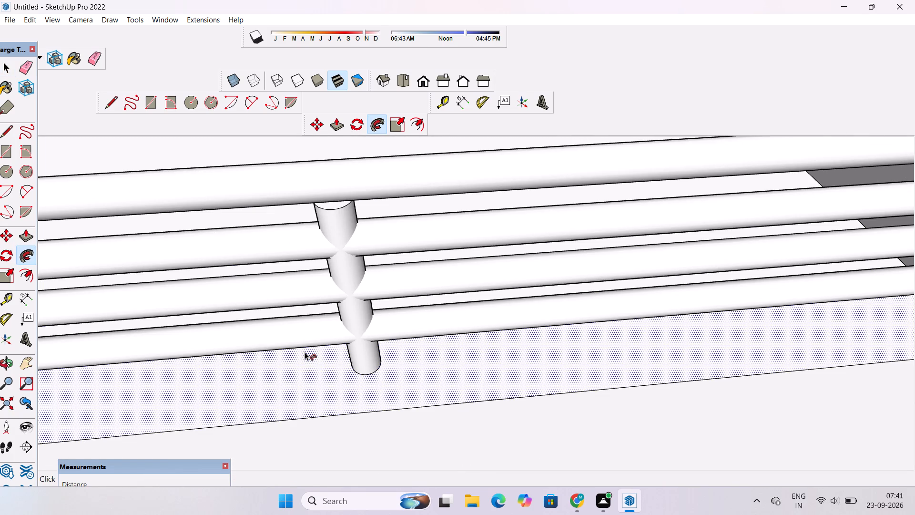
Examine the new railing post against the bars and the whole building from several angles and distances.
{"action": "key", "text": "o"}
{"action": "scroll", "coordinate": [304, 352], "scroll_direction": "down", "scroll_amount": 4}
{"action": "left_click_drag", "start_coordinate": [340, 376], "coordinate": [332, 326]}
{"action": "scroll", "coordinate": [332, 326], "scroll_direction": "down", "scroll_amount": 3}
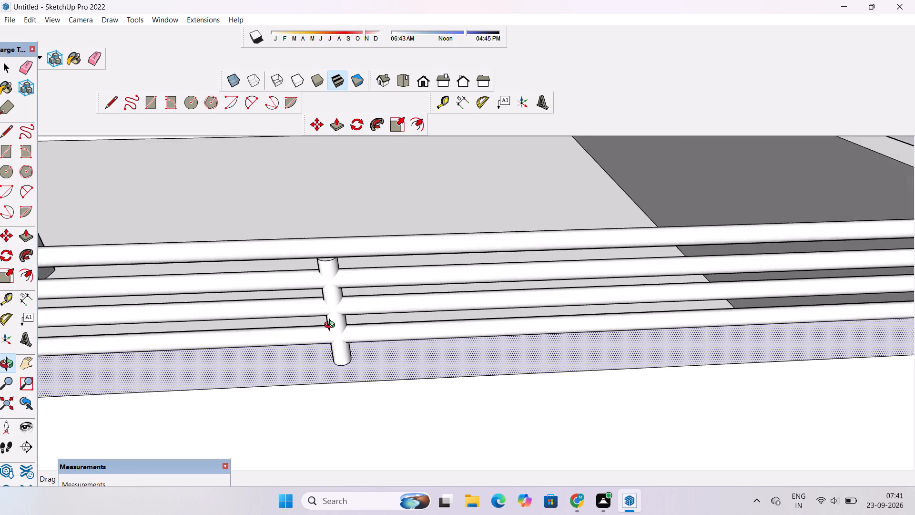
{"action": "scroll", "coordinate": [332, 326], "scroll_direction": "down", "scroll_amount": 3}
{"action": "left_click_drag", "start_coordinate": [343, 349], "coordinate": [345, 318], "text": "shift"}
{"action": "scroll", "coordinate": [345, 318], "scroll_direction": "down", "scroll_amount": 5}
{"action": "left_click_drag", "start_coordinate": [342, 350], "coordinate": [346, 317]}
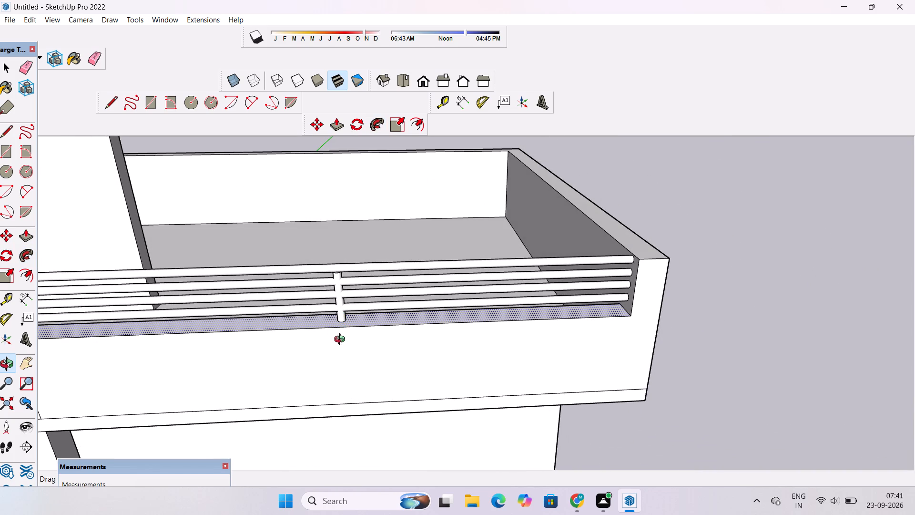
{"action": "scroll", "coordinate": [427, 309], "scroll_direction": "down", "scroll_amount": 5}
{"action": "left_click_drag", "start_coordinate": [438, 343], "coordinate": [299, 320]}
{"action": "left_click_drag", "start_coordinate": [299, 318], "coordinate": [431, 299]}
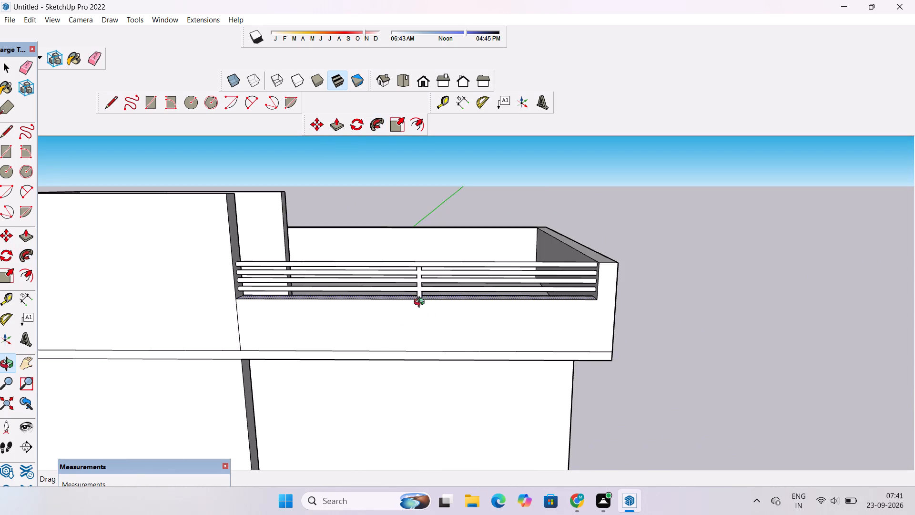
{"action": "left_click_drag", "start_coordinate": [371, 311], "coordinate": [607, 271], "text": "shift"}
{"action": "scroll", "coordinate": [607, 271], "scroll_direction": "down", "scroll_amount": 5}
{"action": "left_click_drag", "start_coordinate": [588, 271], "coordinate": [480, 261], "text": "shift"}
{"action": "scroll", "coordinate": [480, 261], "scroll_direction": "down", "scroll_amount": 5}
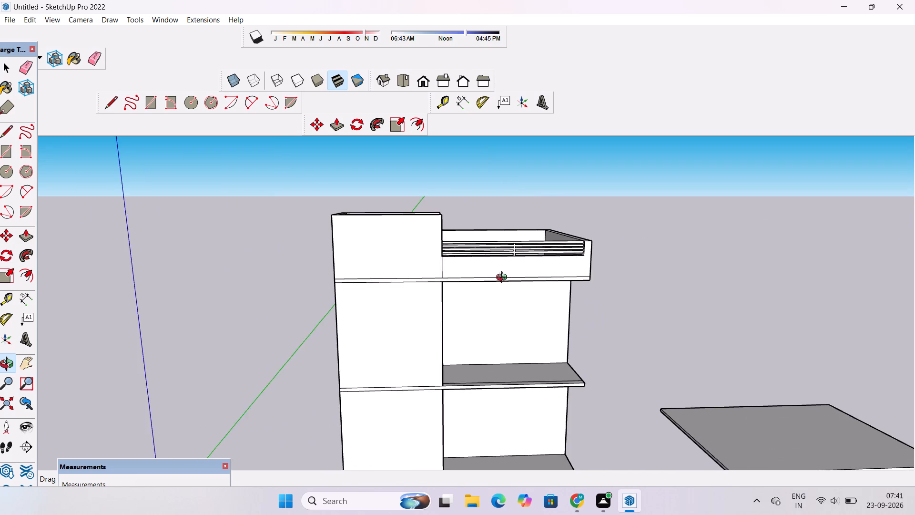
{"action": "left_click_drag", "start_coordinate": [528, 284], "coordinate": [398, 284]}
{"action": "scroll", "coordinate": [396, 281], "scroll_direction": "down", "scroll_amount": 4}
{"action": "left_click_drag", "start_coordinate": [422, 333], "coordinate": [469, 228], "text": "shift"}
{"action": "scroll", "coordinate": [469, 228], "scroll_direction": "up", "scroll_amount": 4, "text": "shift"}
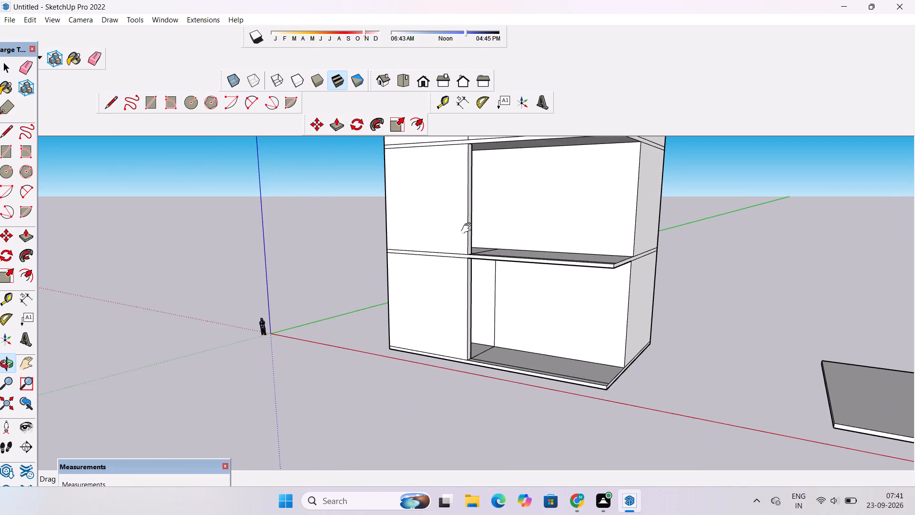
{"action": "left_click_drag", "start_coordinate": [468, 234], "coordinate": [532, 319], "text": "shift"}
{"action": "left_click_drag", "start_coordinate": [464, 311], "coordinate": [505, 304]}
{"action": "left_click_drag", "start_coordinate": [454, 275], "coordinate": [455, 283], "text": "shift"}
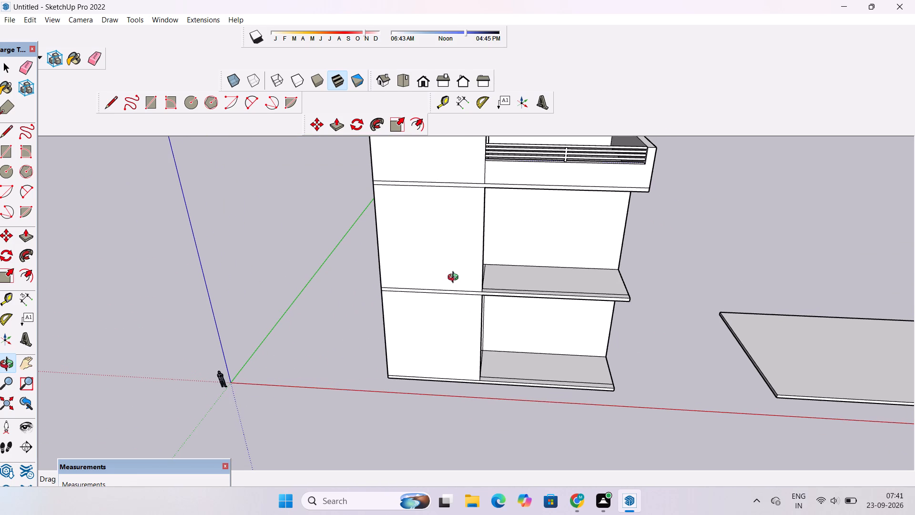
Erase the horizontal floor-level lines across the front face of the tall block.
{"action": "key", "text": "e"}
{"action": "scroll", "coordinate": [424, 251], "scroll_direction": "up", "scroll_amount": 2}
{"action": "left_click_drag", "start_coordinate": [430, 159], "coordinate": [436, 170]}
{"action": "left_click_drag", "start_coordinate": [470, 211], "coordinate": [467, 310]}
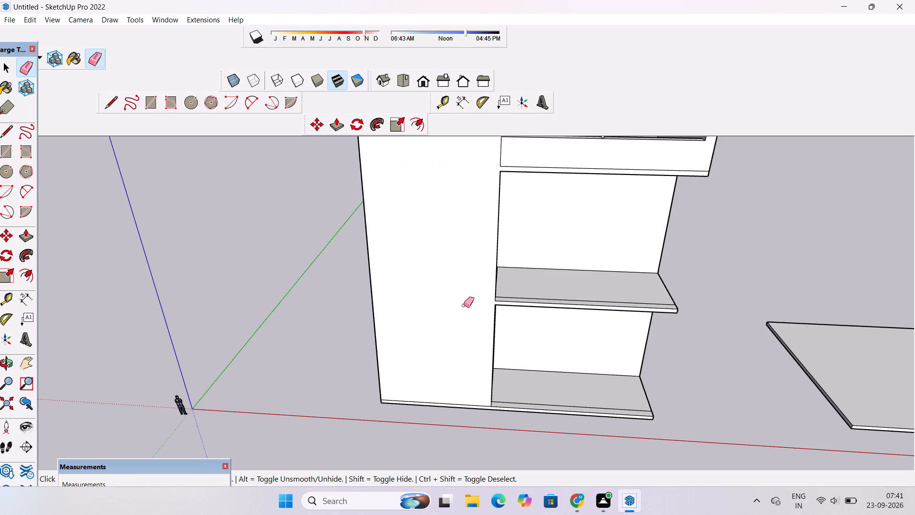
Examine the building's front, railing and open bays from several angles and distances.
{"action": "key", "text": "o"}
{"action": "left_click_drag", "start_coordinate": [569, 333], "coordinate": [398, 319]}
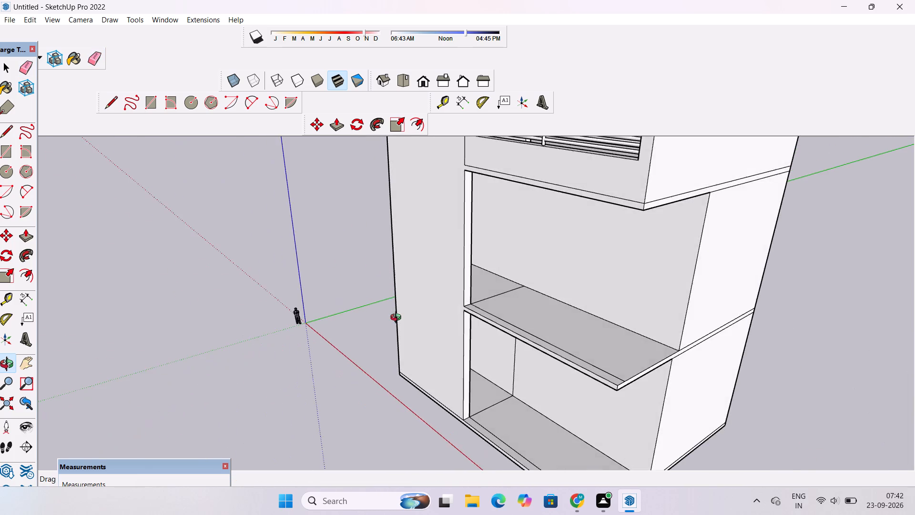
{"action": "scroll", "coordinate": [398, 319], "scroll_direction": "down", "scroll_amount": 5}
{"action": "left_click_drag", "start_coordinate": [404, 319], "coordinate": [514, 312]}
{"action": "scroll", "coordinate": [511, 321], "scroll_direction": "up", "scroll_amount": 4}
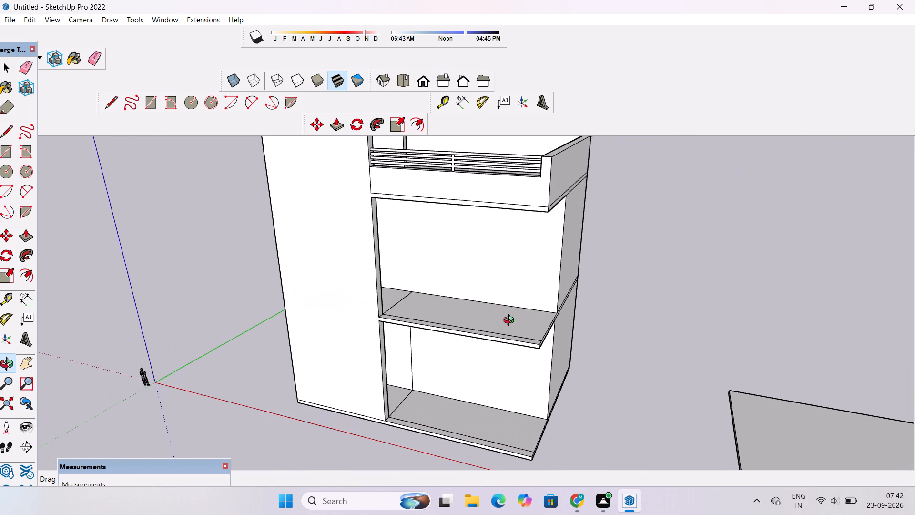
{"action": "scroll", "coordinate": [511, 321], "scroll_direction": "down", "scroll_amount": 4}
{"action": "scroll", "coordinate": [511, 321], "scroll_direction": "up", "scroll_amount": 4}
{"action": "scroll", "coordinate": [510, 320], "scroll_direction": "down", "scroll_amount": 5}
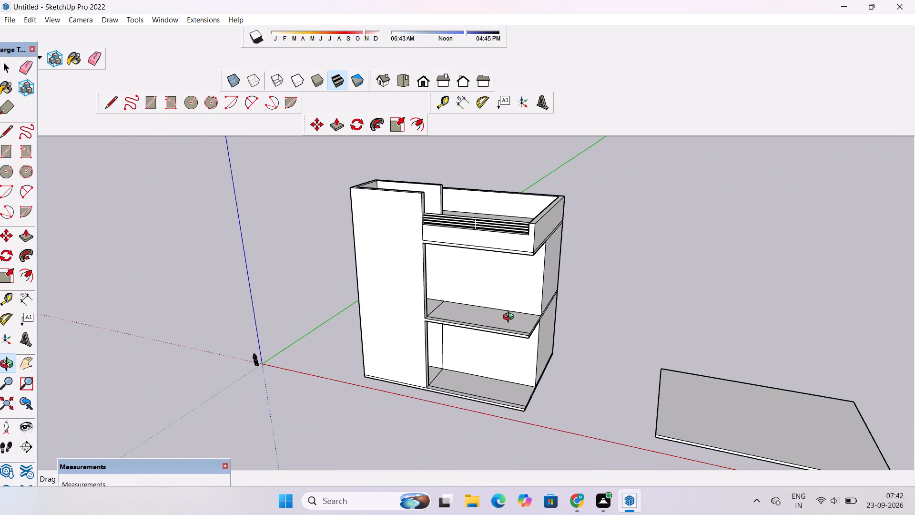
{"action": "scroll", "coordinate": [510, 318], "scroll_direction": "up", "scroll_amount": 5}
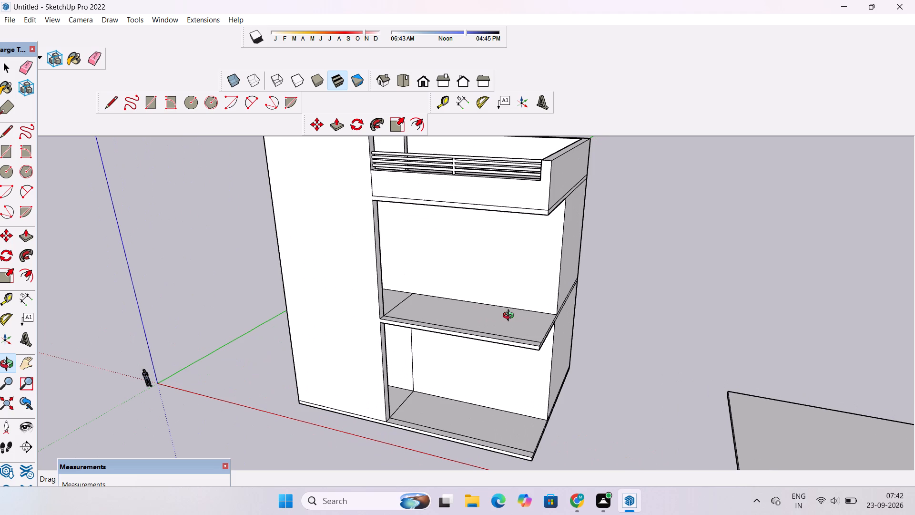
{"action": "scroll", "coordinate": [510, 317], "scroll_direction": "down", "scroll_amount": 4}
{"action": "scroll", "coordinate": [510, 317], "scroll_direction": "up", "scroll_amount": 2}
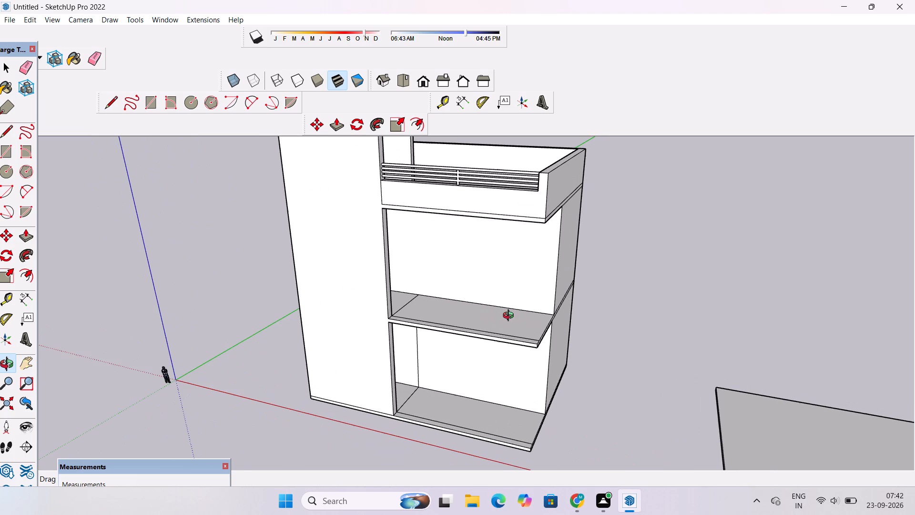
{"action": "scroll", "coordinate": [510, 317], "scroll_direction": "down", "scroll_amount": 3}
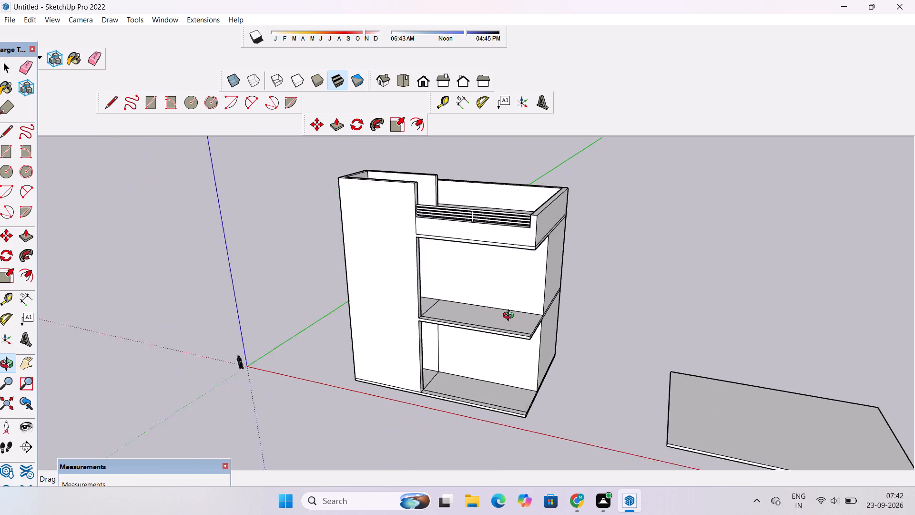
{"action": "scroll", "coordinate": [510, 317], "scroll_direction": "down", "scroll_amount": 2}
{"action": "scroll", "coordinate": [425, 348], "scroll_direction": "down", "scroll_amount": 3}
{"action": "left_click_drag", "start_coordinate": [410, 351], "coordinate": [496, 334]}
{"action": "left_click_drag", "start_coordinate": [462, 357], "coordinate": [460, 331], "text": "shift"}
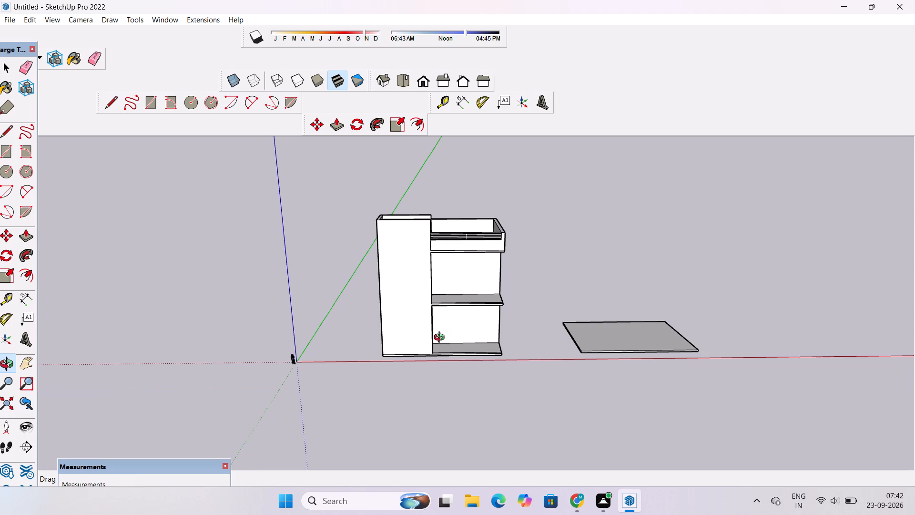
{"action": "scroll", "coordinate": [441, 339], "scroll_direction": "up", "scroll_amount": 4}
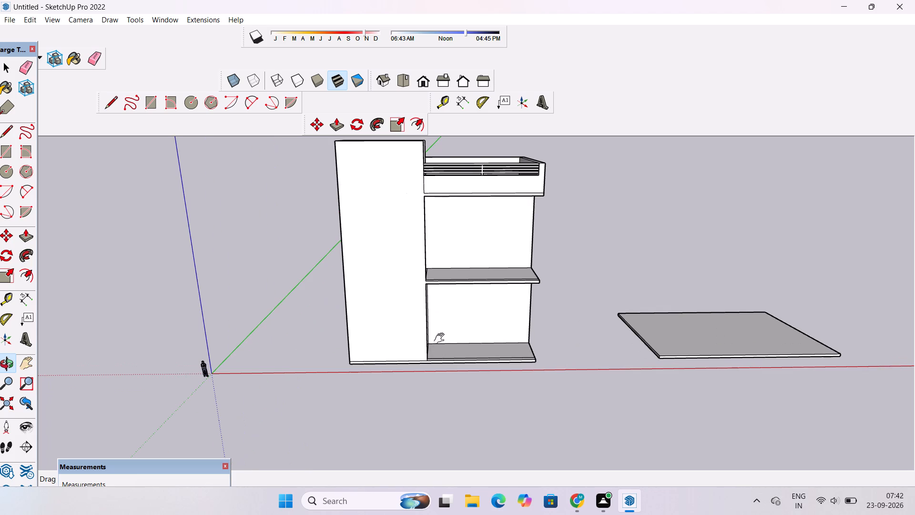
Erase the vertical line on the back wall inside the ground-floor bay.
{"action": "left_click_drag", "start_coordinate": [401, 352], "coordinate": [380, 363], "text": "shift"}
{"action": "scroll", "coordinate": [380, 363], "scroll_direction": "up", "scroll_amount": 4}
{"action": "left_click_drag", "start_coordinate": [417, 354], "coordinate": [315, 356], "text": "shift"}
{"action": "left_click_drag", "start_coordinate": [320, 360], "coordinate": [349, 353]}
{"action": "left_click_drag", "start_coordinate": [349, 353], "coordinate": [338, 329], "text": "shift"}
{"action": "scroll", "coordinate": [338, 329], "scroll_direction": "up", "scroll_amount": 2, "text": "shift"}
{"action": "left_click_drag", "start_coordinate": [338, 329], "coordinate": [337, 341], "text": "shift"}
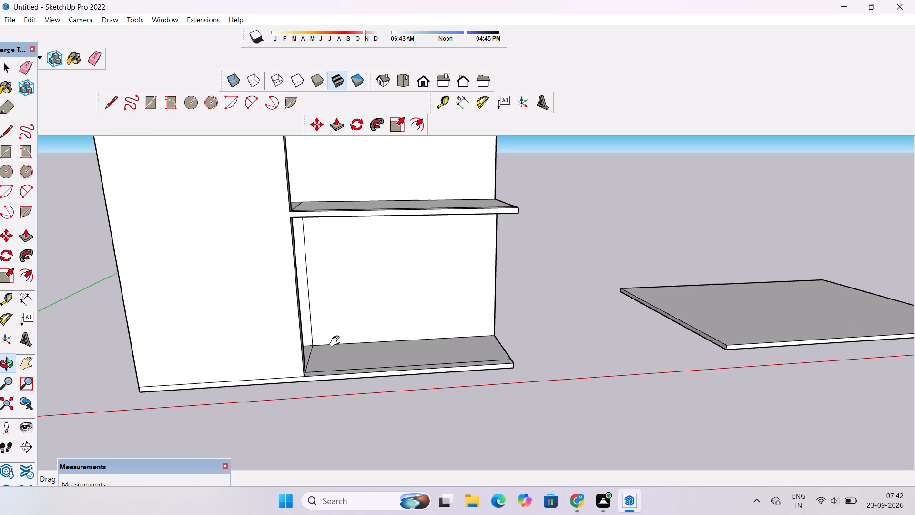
{"action": "left_click_drag", "start_coordinate": [337, 341], "coordinate": [337, 342], "text": "shift"}
{"action": "left_click_drag", "start_coordinate": [338, 337], "coordinate": [332, 339]}
{"action": "key", "text": "e"}
{"action": "left_click_drag", "start_coordinate": [317, 301], "coordinate": [315, 301]}
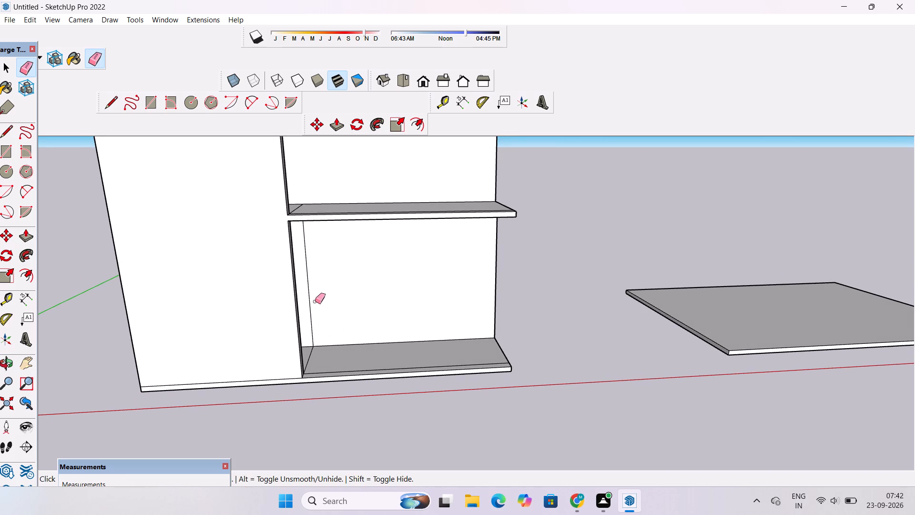
{"action": "left_click_drag", "start_coordinate": [315, 301], "coordinate": [311, 308]}
Examine the ground-floor bay's back wall and floor from several angles.
{"action": "scroll", "coordinate": [311, 309], "scroll_direction": "down", "scroll_amount": 5}
{"action": "scroll", "coordinate": [311, 309], "scroll_direction": "up", "scroll_amount": 4}
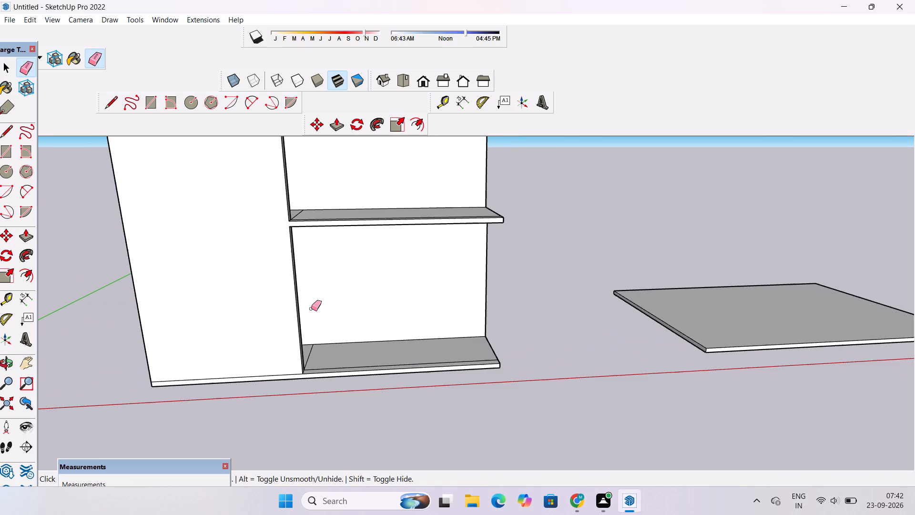
{"action": "scroll", "coordinate": [316, 322], "scroll_direction": "down", "scroll_amount": 3}
{"action": "key", "text": "o"}
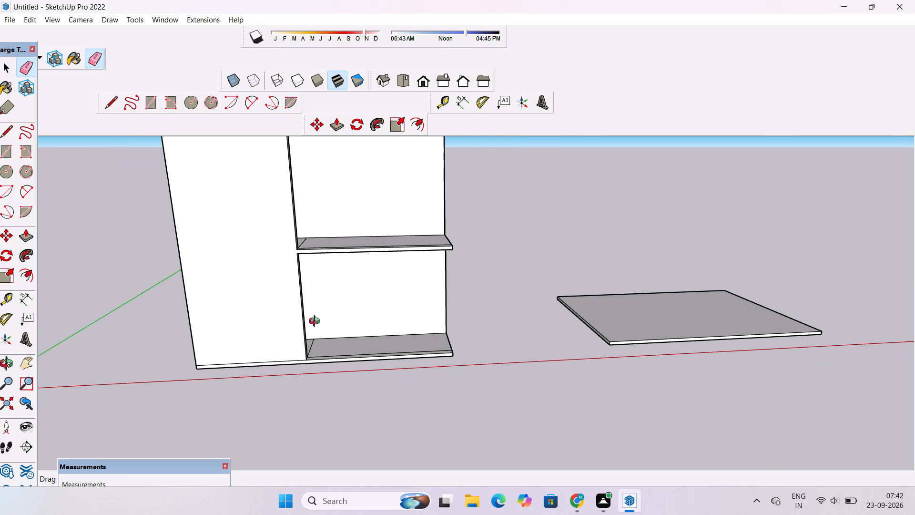
{"action": "left_click_drag", "start_coordinate": [329, 347], "coordinate": [331, 330]}
{"action": "left_click_drag", "start_coordinate": [331, 330], "coordinate": [330, 355], "text": "shift"}
{"action": "left_click_drag", "start_coordinate": [330, 356], "coordinate": [323, 342]}
{"action": "scroll", "coordinate": [323, 342], "scroll_direction": "up", "scroll_amount": 3}
{"action": "left_click", "coordinate": [324, 345], "text": "shift"}
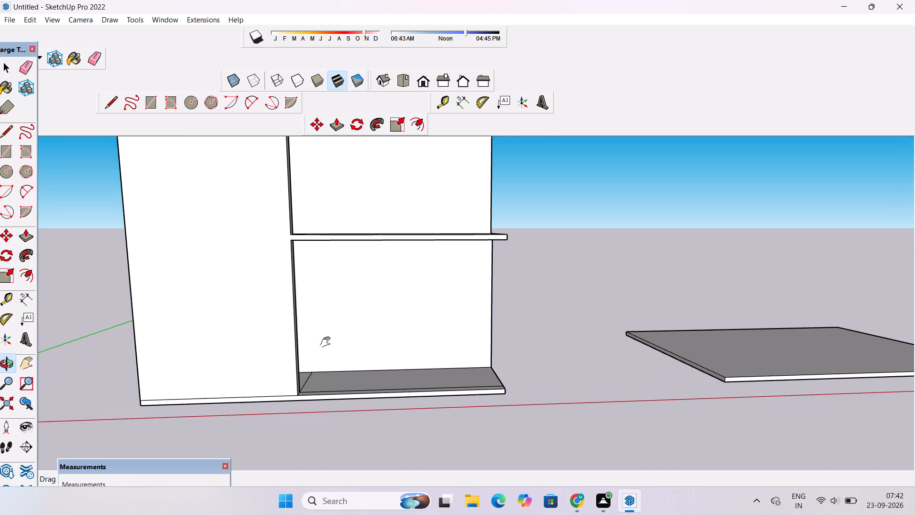
{"action": "scroll", "coordinate": [327, 342], "scroll_direction": "up", "scroll_amount": 3, "text": "shift"}
{"action": "left_click_drag", "start_coordinate": [327, 342], "coordinate": [324, 334]}
{"action": "left_click_drag", "start_coordinate": [321, 335], "coordinate": [331, 308], "text": "shift"}
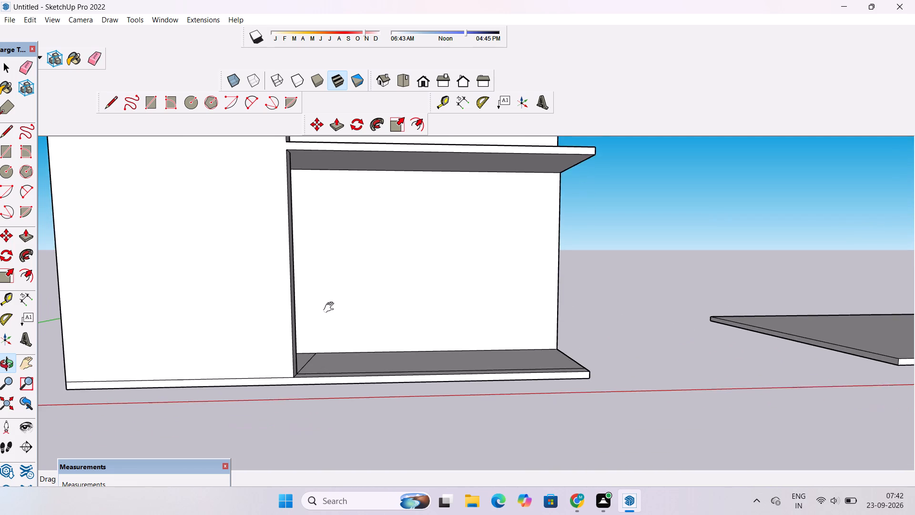
{"action": "scroll", "coordinate": [331, 308], "scroll_direction": "down", "scroll_amount": 5, "text": "shift"}
{"action": "left_click_drag", "start_coordinate": [370, 308], "coordinate": [348, 335]}
{"action": "left_click_drag", "start_coordinate": [348, 335], "coordinate": [380, 360]}
{"action": "left_click_drag", "start_coordinate": [380, 360], "coordinate": [377, 344]}
{"action": "scroll", "coordinate": [377, 344], "scroll_direction": "up", "scroll_amount": 2}
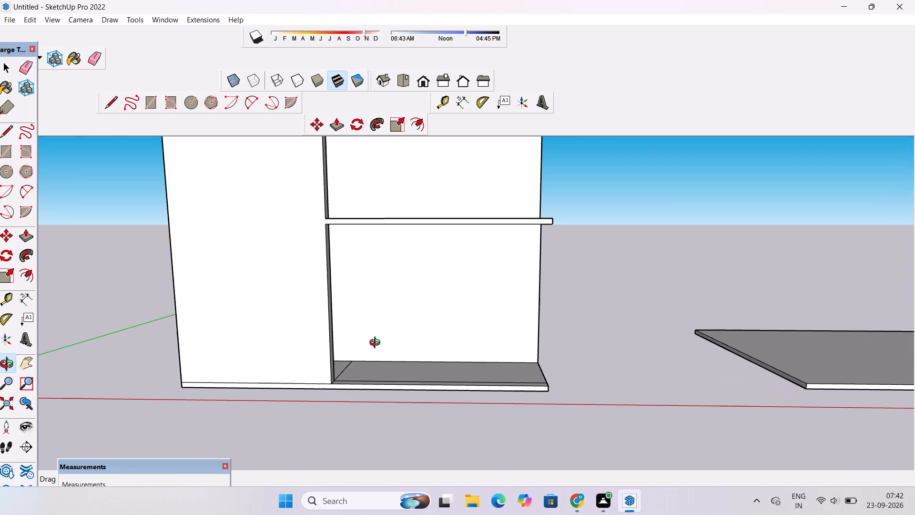
Draw an upright door rectangle about 12' 5" by 23' 10" on the ground-floor bay's back wall, standing on the floor edge.
{"action": "key", "text": "r"}
{"action": "scroll", "coordinate": [377, 344], "scroll_direction": "down", "scroll_amount": 2}
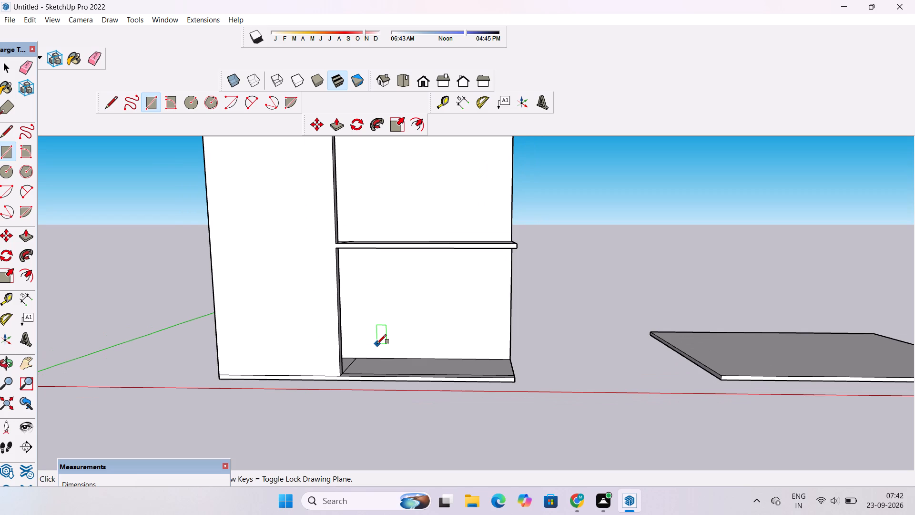
{"action": "scroll", "coordinate": [377, 341], "scroll_direction": "down", "scroll_amount": 4}
{"action": "scroll", "coordinate": [377, 341], "scroll_direction": "up", "scroll_amount": 3}
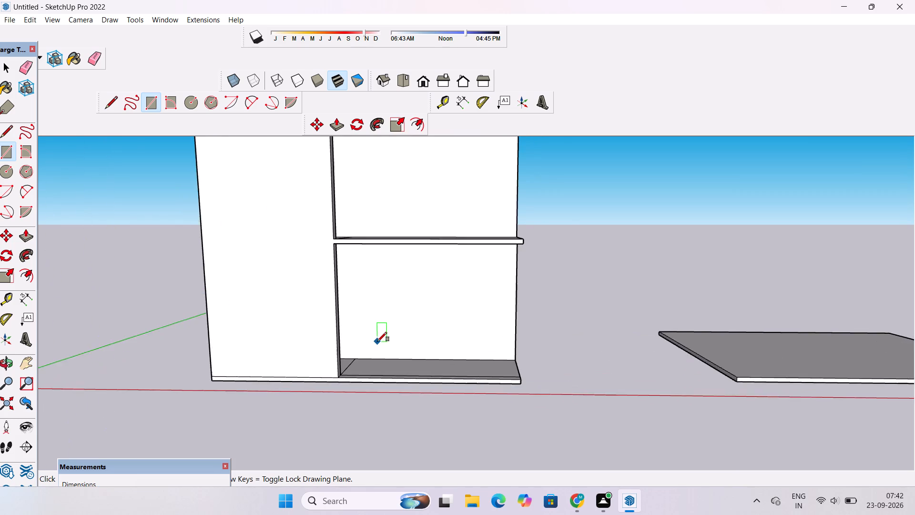
{"action": "scroll", "coordinate": [377, 341], "scroll_direction": "up", "scroll_amount": 5}
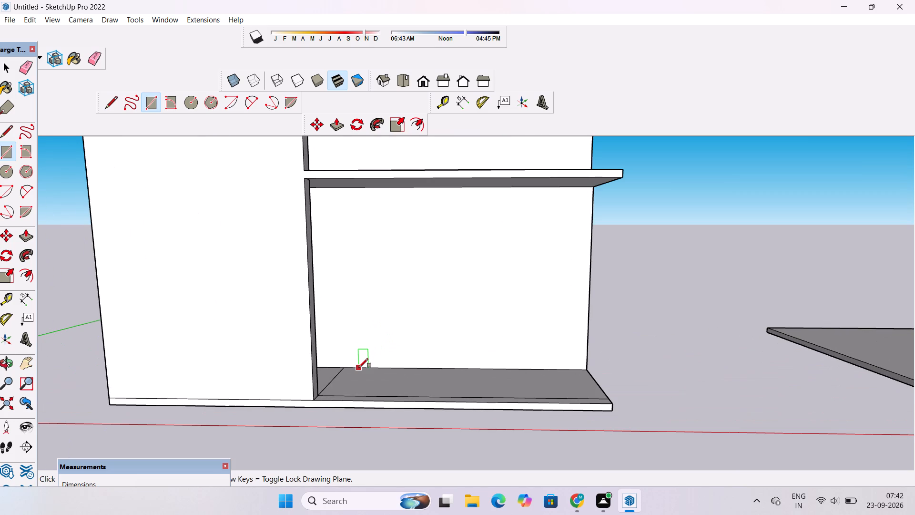
{"action": "left_click", "coordinate": [359, 368]}
{"action": "scroll", "coordinate": [371, 321], "scroll_direction": "down", "scroll_amount": 4}
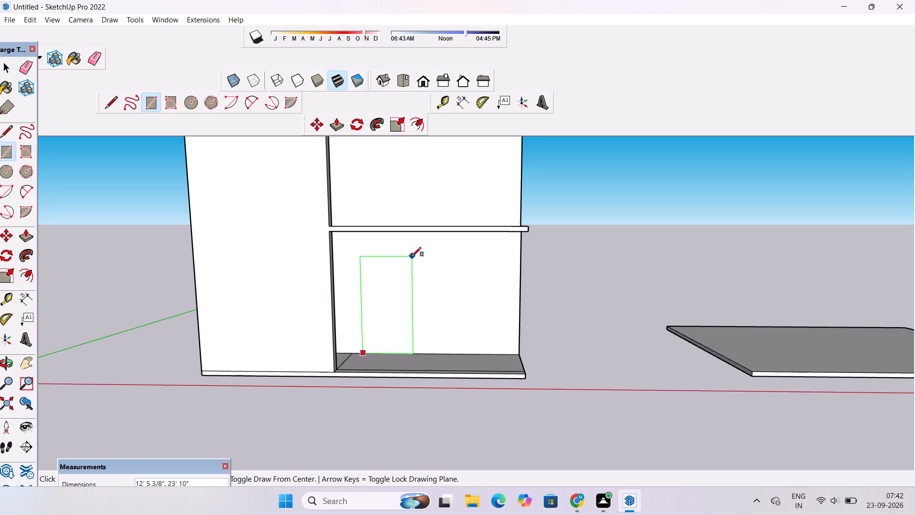
{"action": "left_click", "coordinate": [412, 257]}
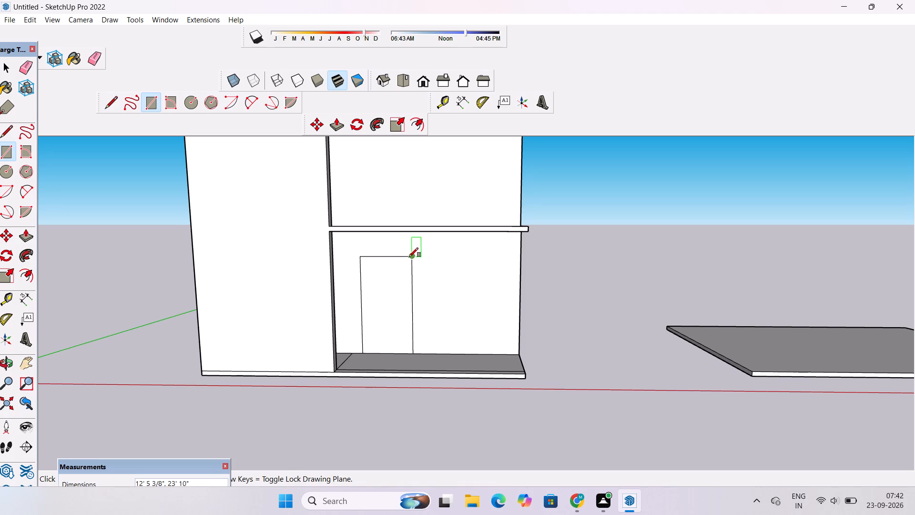
Draw a window rectangle about 14' 8" by 12' 11" on the same back wall beside the door outline, its top near the door's top.
{"action": "scroll", "coordinate": [431, 257], "scroll_direction": "up", "scroll_amount": 4}
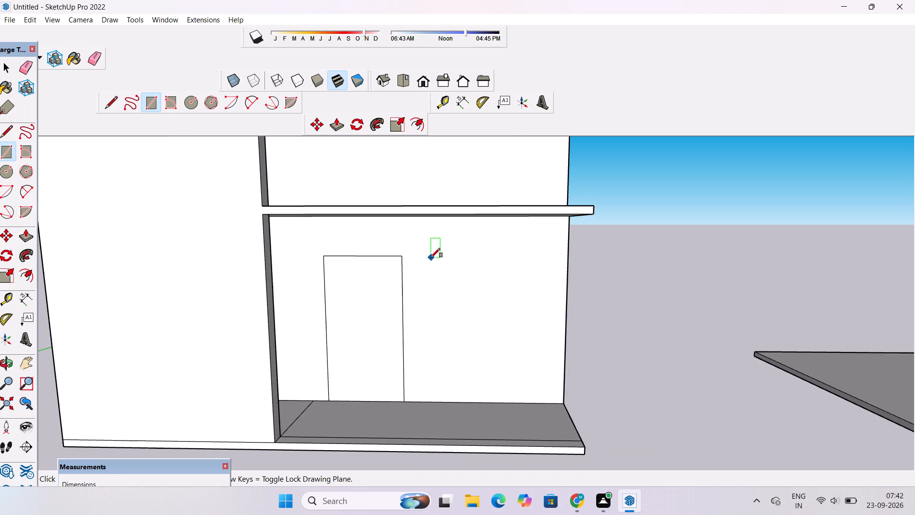
{"action": "scroll", "coordinate": [431, 257], "scroll_direction": "up", "scroll_amount": 4}
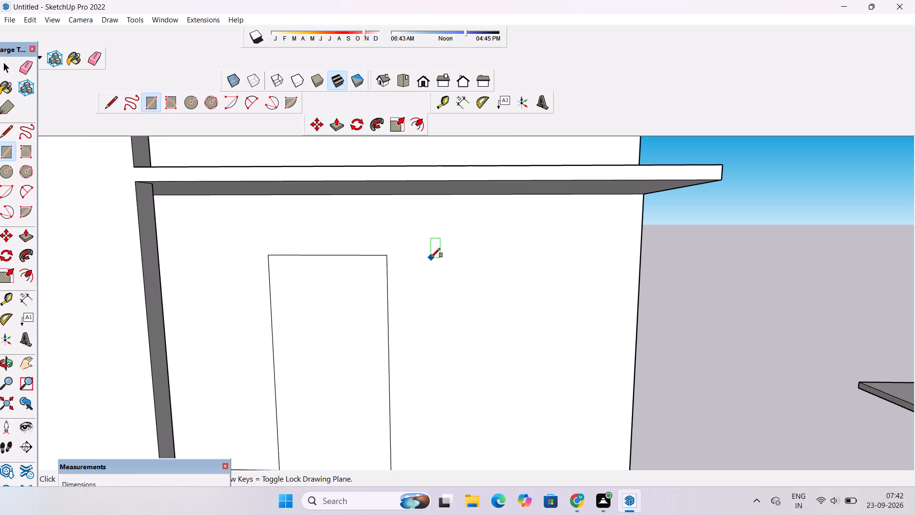
{"action": "scroll", "coordinate": [431, 257], "scroll_direction": "down", "scroll_amount": 1}
{"action": "scroll", "coordinate": [431, 257], "scroll_direction": "up", "scroll_amount": 2}
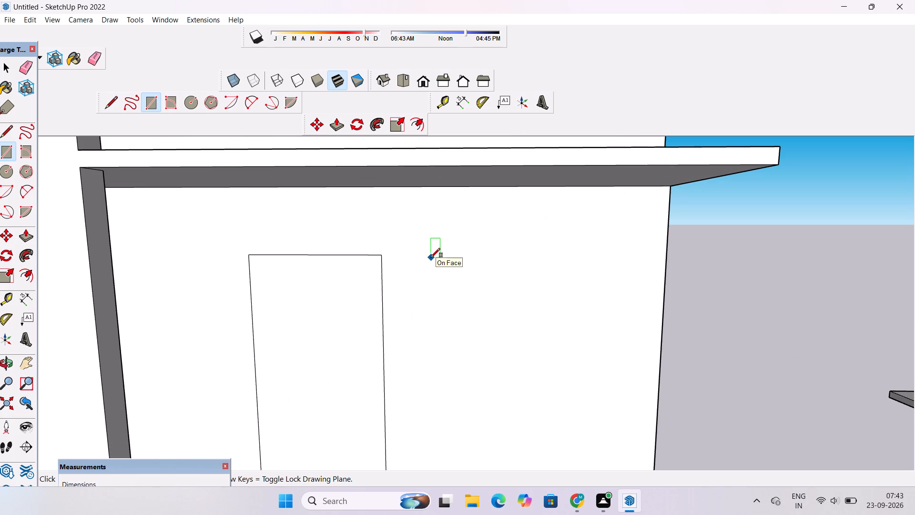
{"action": "scroll", "coordinate": [431, 257], "scroll_direction": "down", "scroll_amount": 2}
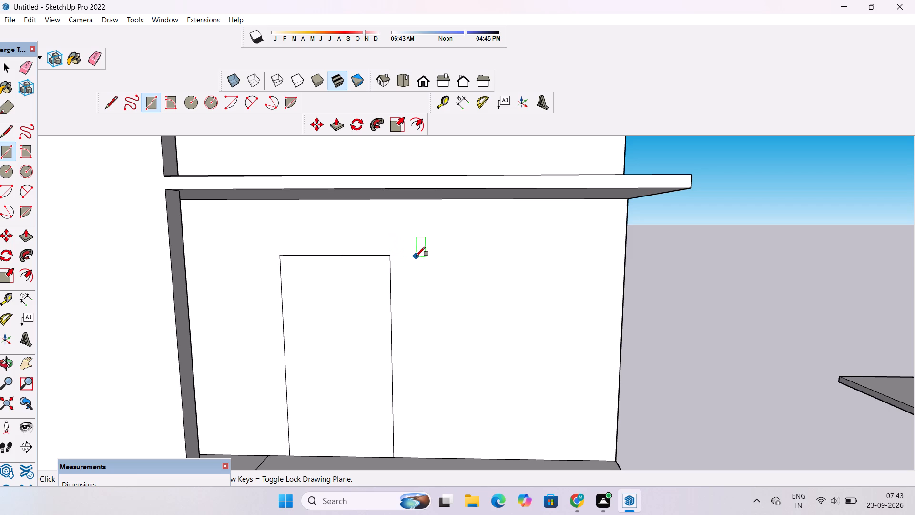
{"action": "left_click", "coordinate": [436, 257]}
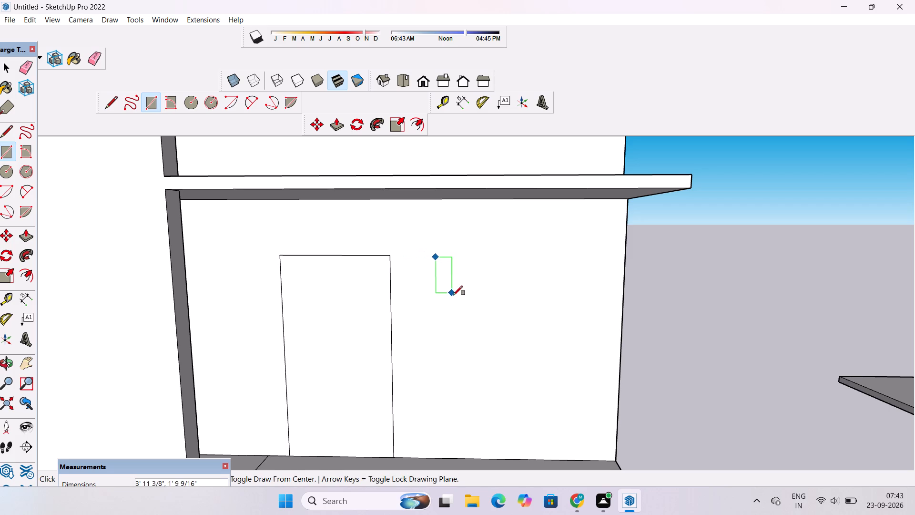
{"action": "scroll", "coordinate": [476, 302], "scroll_direction": "down", "scroll_amount": 1}
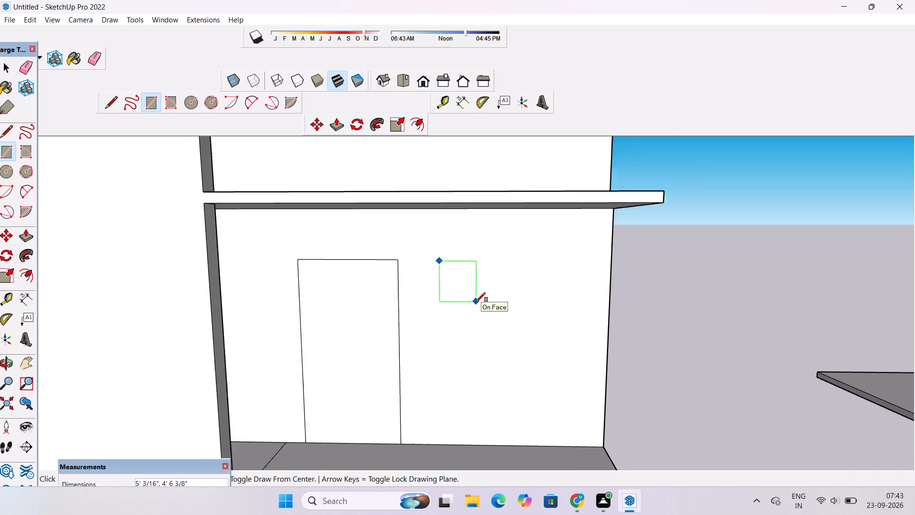
{"action": "scroll", "coordinate": [476, 302], "scroll_direction": "down", "scroll_amount": 3}
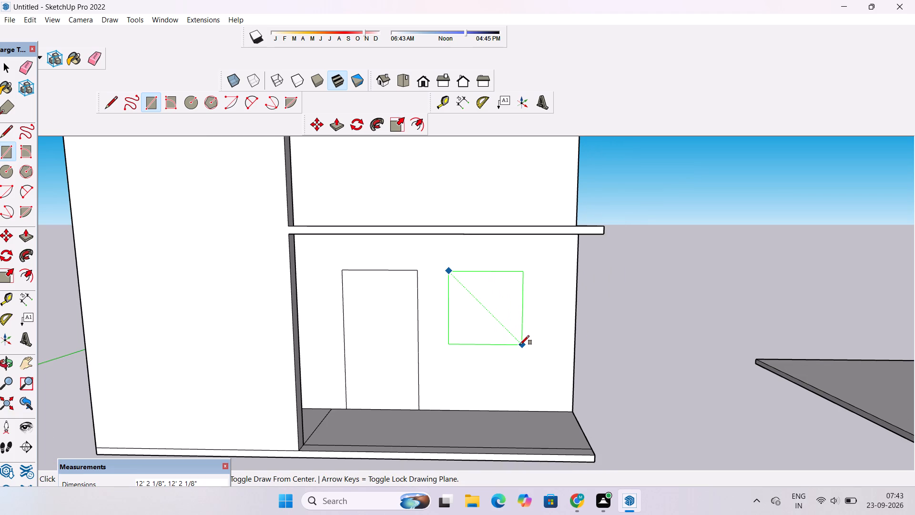
{"action": "scroll", "coordinate": [520, 345], "scroll_direction": "down", "scroll_amount": 4}
{"action": "scroll", "coordinate": [520, 345], "scroll_direction": "up", "scroll_amount": 2}
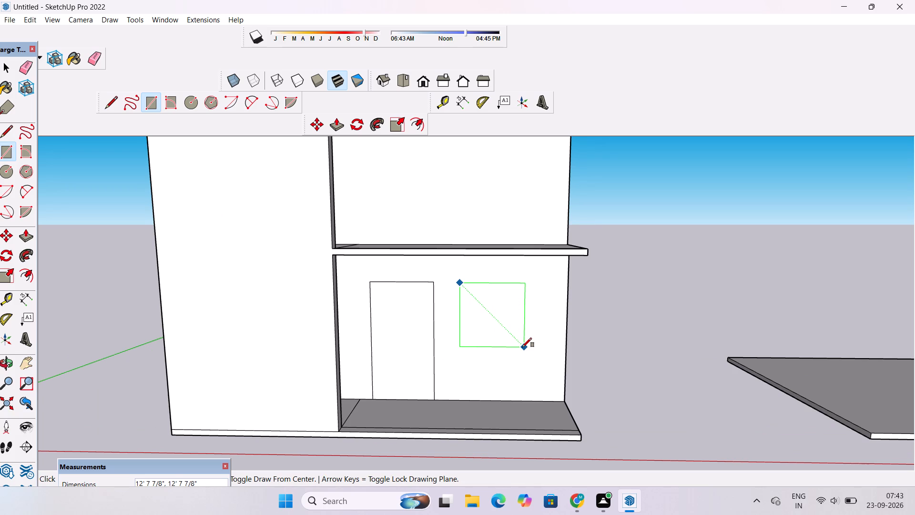
{"action": "scroll", "coordinate": [522, 347], "scroll_direction": "down", "scroll_amount": 3}
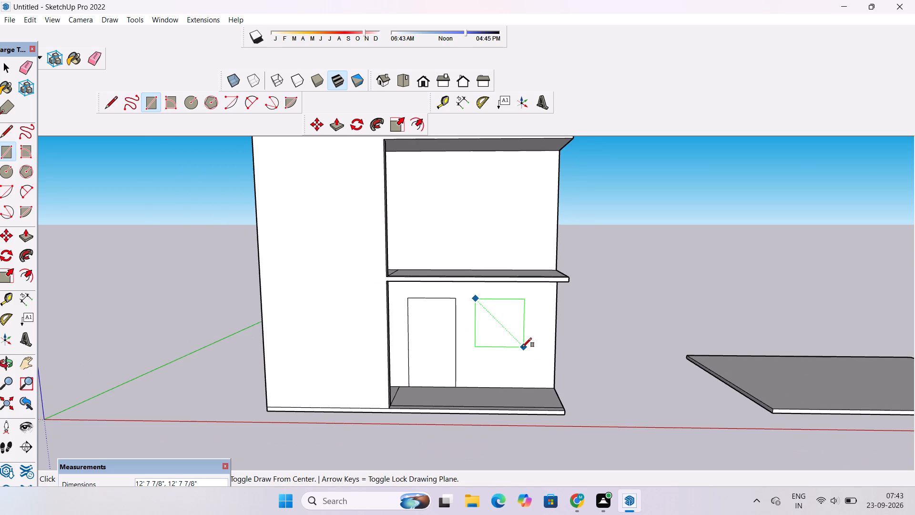
{"action": "scroll", "coordinate": [528, 341], "scroll_direction": "down", "scroll_amount": 1}
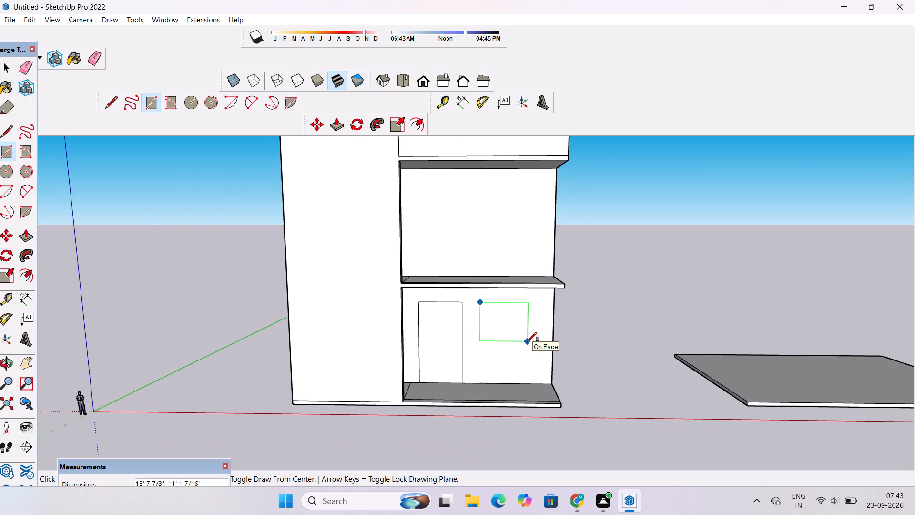
{"action": "scroll", "coordinate": [528, 341], "scroll_direction": "down", "scroll_amount": 1}
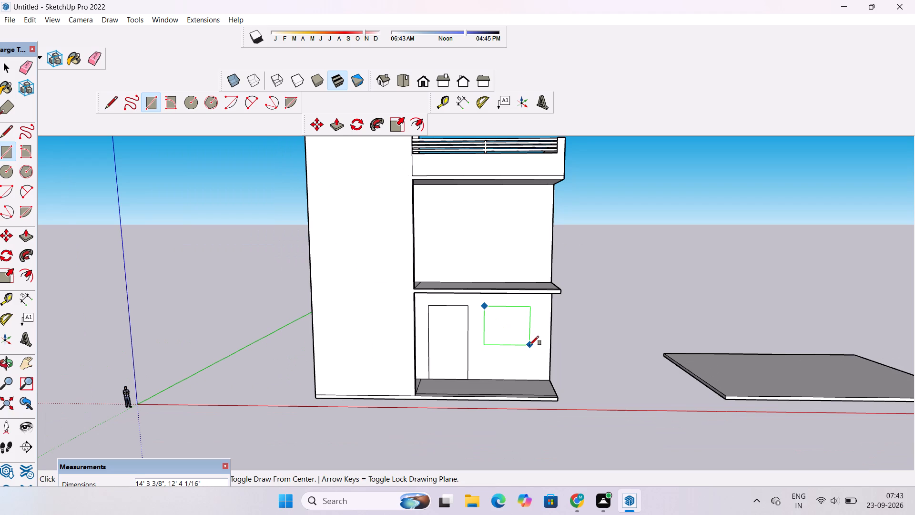
{"action": "scroll", "coordinate": [529, 345], "scroll_direction": "up", "scroll_amount": 3}
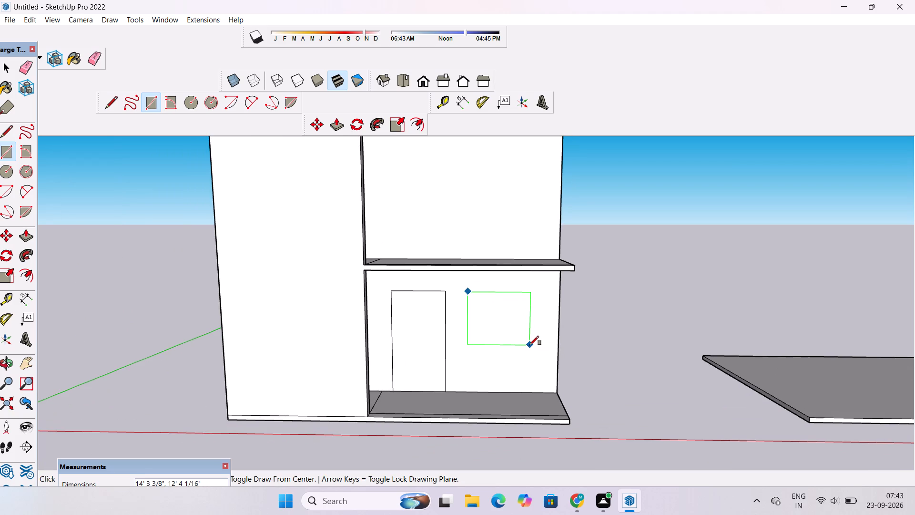
{"action": "scroll", "coordinate": [529, 345], "scroll_direction": "up", "scroll_amount": 2}
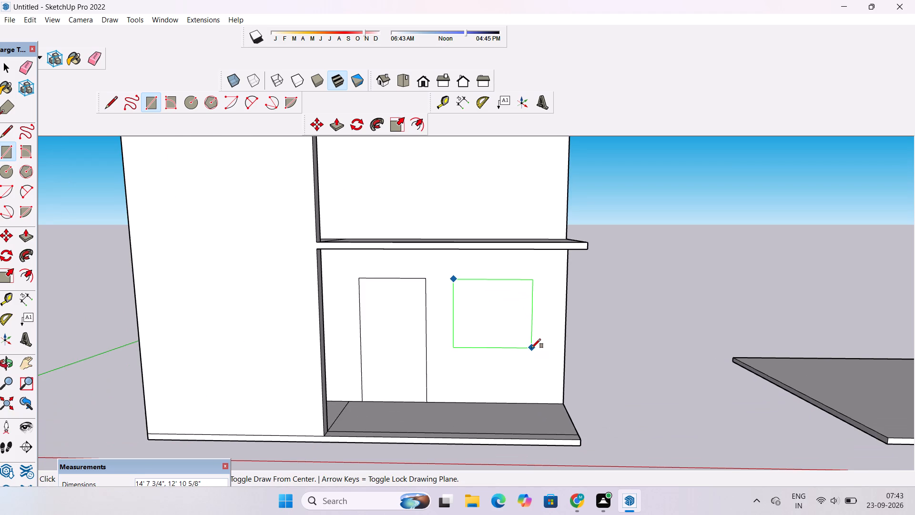
{"action": "left_click", "coordinate": [531, 348]}
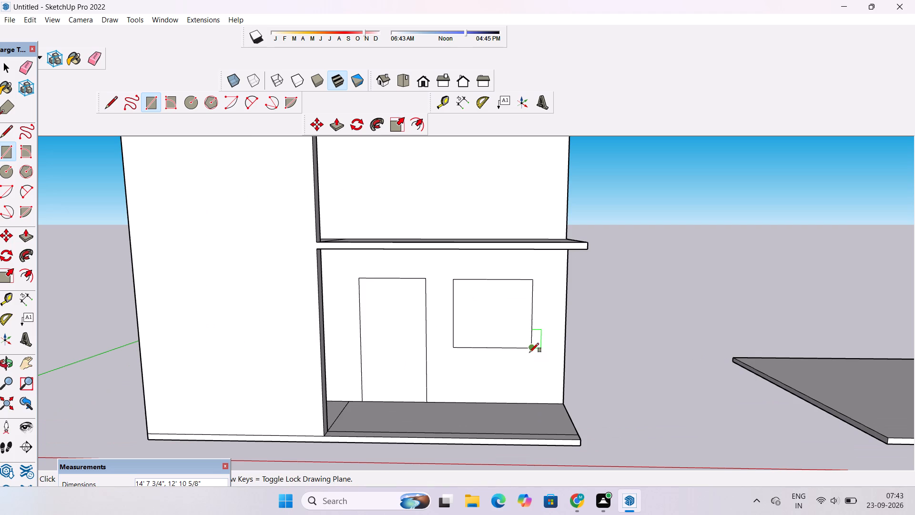
{"action": "key", "text": "space"}
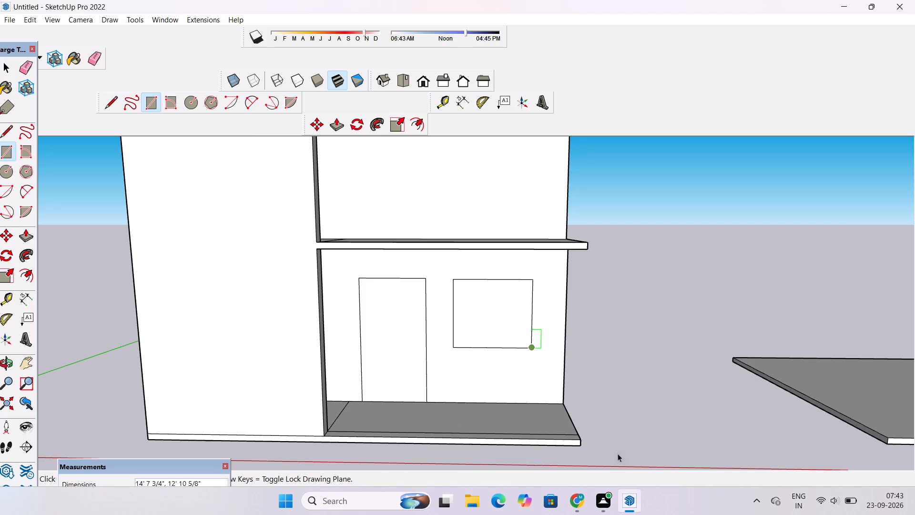
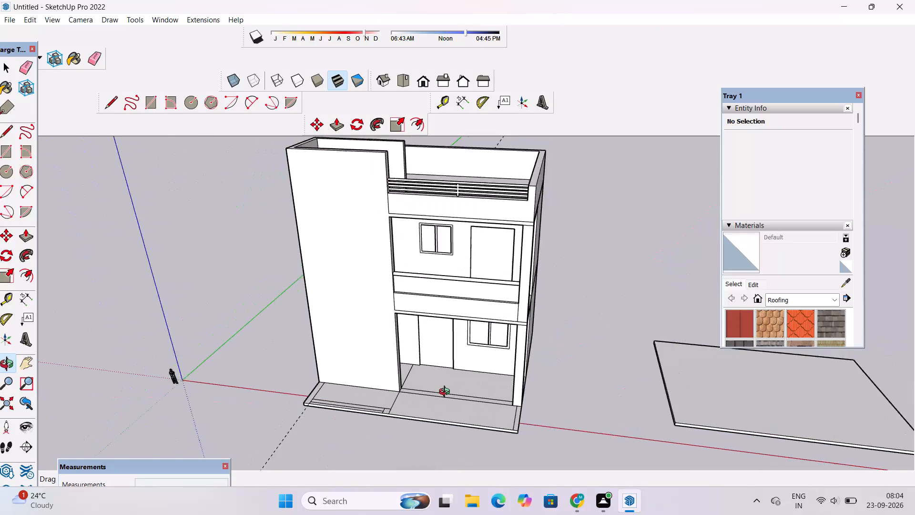
Examine the building's front bays, balcony, roof terrace, side and rear walls from several angles and distances.
{"action": "left_click_drag", "start_coordinate": [339, 404], "coordinate": [486, 306]}
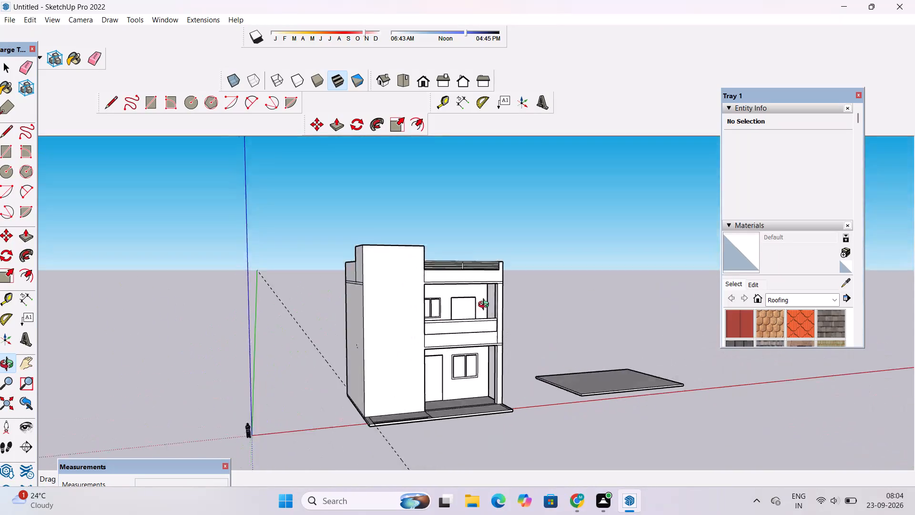
{"action": "left_click_drag", "start_coordinate": [486, 306], "coordinate": [367, 426]}
{"action": "scroll", "coordinate": [397, 370], "scroll_direction": "up", "scroll_amount": 9}
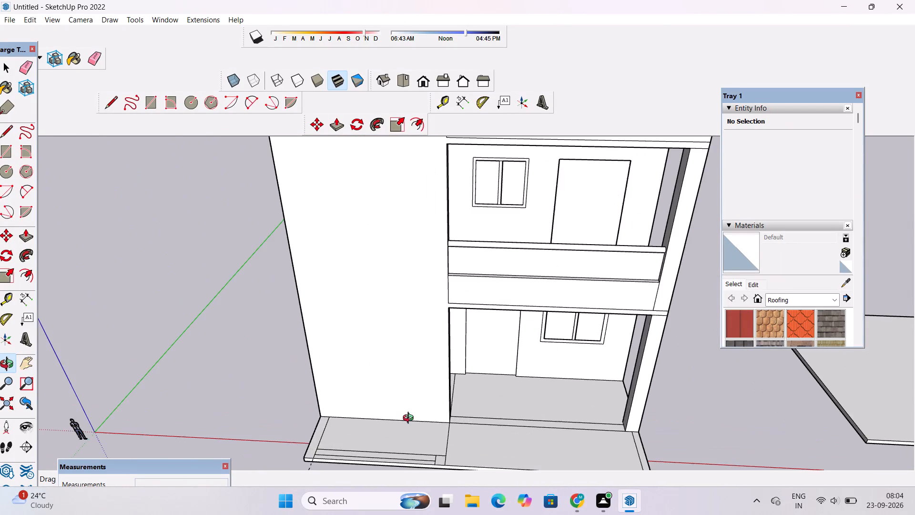
{"action": "left_click_drag", "start_coordinate": [410, 419], "coordinate": [437, 295]}
{"action": "scroll", "coordinate": [441, 288], "scroll_direction": "down", "scroll_amount": 6}
{"action": "left_click_drag", "start_coordinate": [441, 288], "coordinate": [451, 325]}
{"action": "scroll", "coordinate": [451, 325], "scroll_direction": "up", "scroll_amount": 2}
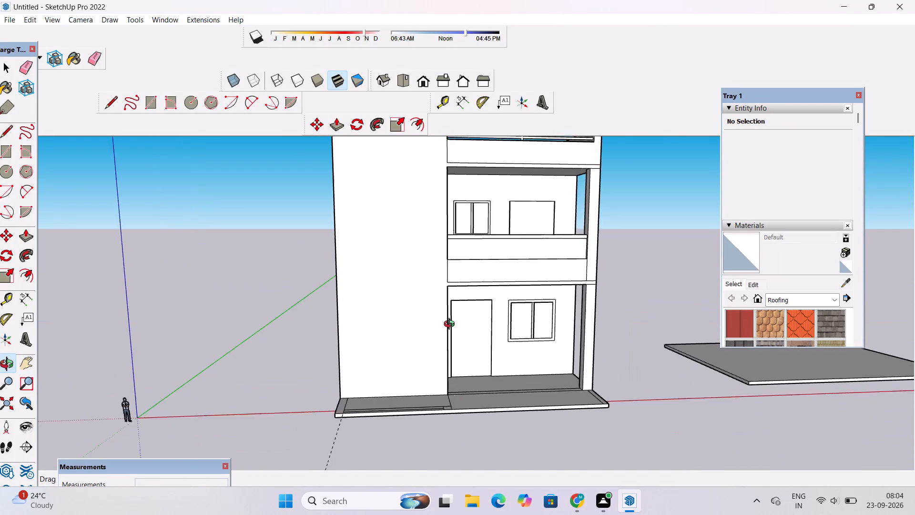
{"action": "scroll", "coordinate": [451, 325], "scroll_direction": "up", "scroll_amount": 1}
{"action": "scroll", "coordinate": [451, 325], "scroll_direction": "down", "scroll_amount": 4}
{"action": "left_click_drag", "start_coordinate": [499, 308], "coordinate": [510, 433]}
{"action": "scroll", "coordinate": [571, 350], "scroll_direction": "up", "scroll_amount": 8}
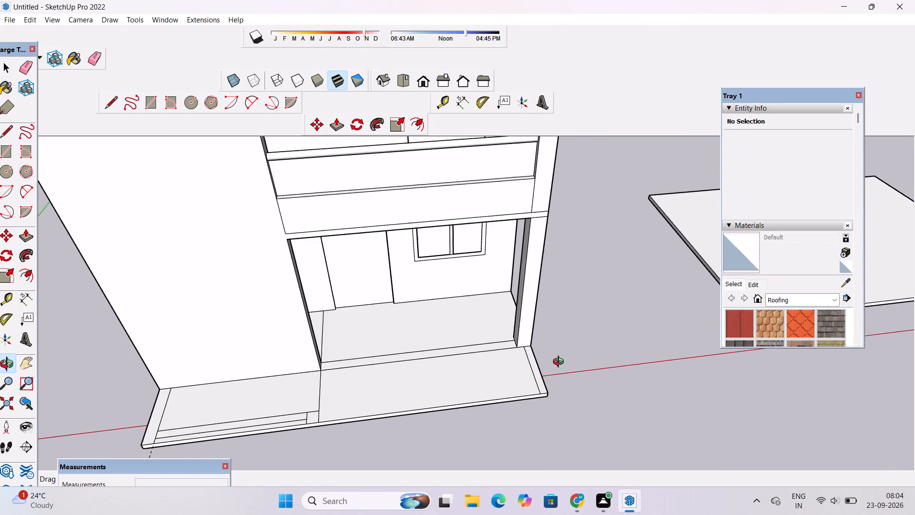
{"action": "left_click_drag", "start_coordinate": [560, 363], "coordinate": [525, 381]}
{"action": "left_click_drag", "start_coordinate": [520, 382], "coordinate": [445, 382], "text": "shift"}
{"action": "scroll", "coordinate": [445, 382], "scroll_direction": "up", "scroll_amount": 3}
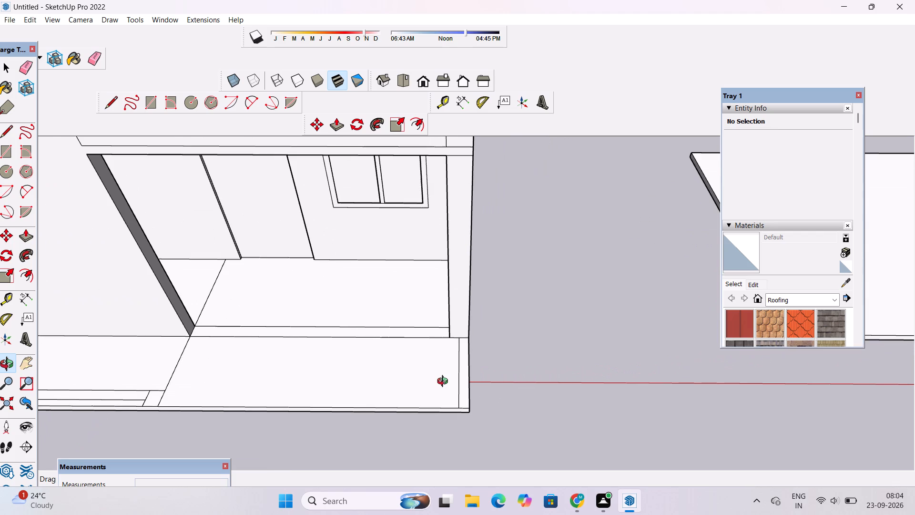
{"action": "scroll", "coordinate": [445, 382], "scroll_direction": "down", "scroll_amount": 5}
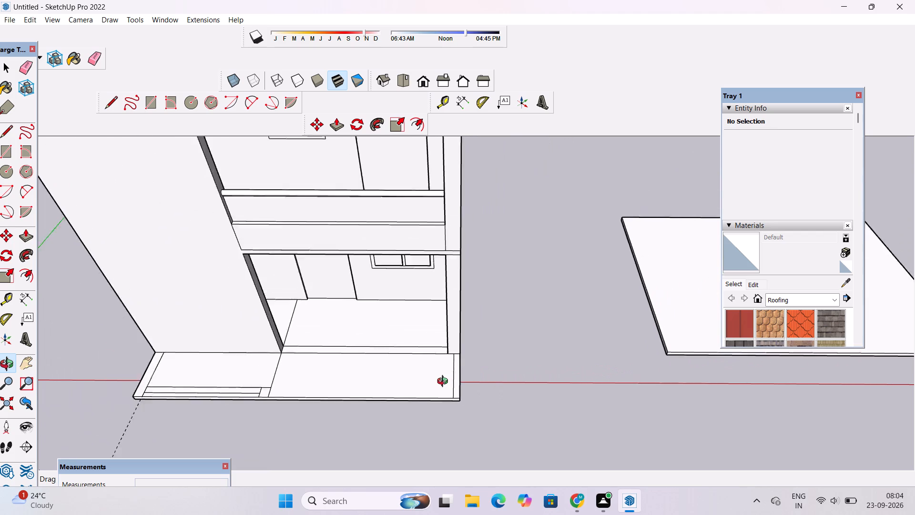
{"action": "scroll", "coordinate": [445, 382], "scroll_direction": "down", "scroll_amount": 2}
{"action": "left_click_drag", "start_coordinate": [437, 407], "coordinate": [438, 347]}
{"action": "scroll", "coordinate": [438, 347], "scroll_direction": "down", "scroll_amount": 10}
{"action": "scroll", "coordinate": [338, 333], "scroll_direction": "up", "scroll_amount": 6}
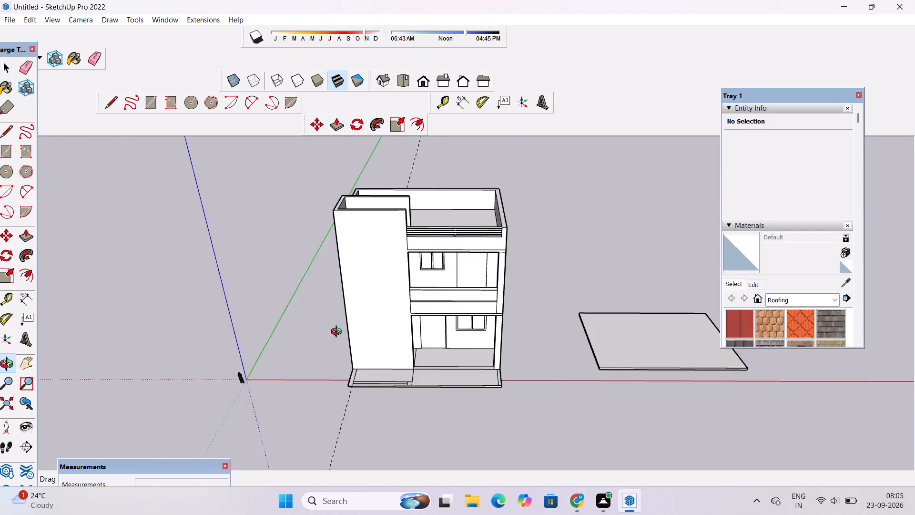
{"action": "scroll", "coordinate": [338, 333], "scroll_direction": "up", "scroll_amount": 4}
{"action": "left_click_drag", "start_coordinate": [338, 333], "coordinate": [571, 312]}
{"action": "scroll", "coordinate": [493, 321], "scroll_direction": "up", "scroll_amount": 2}
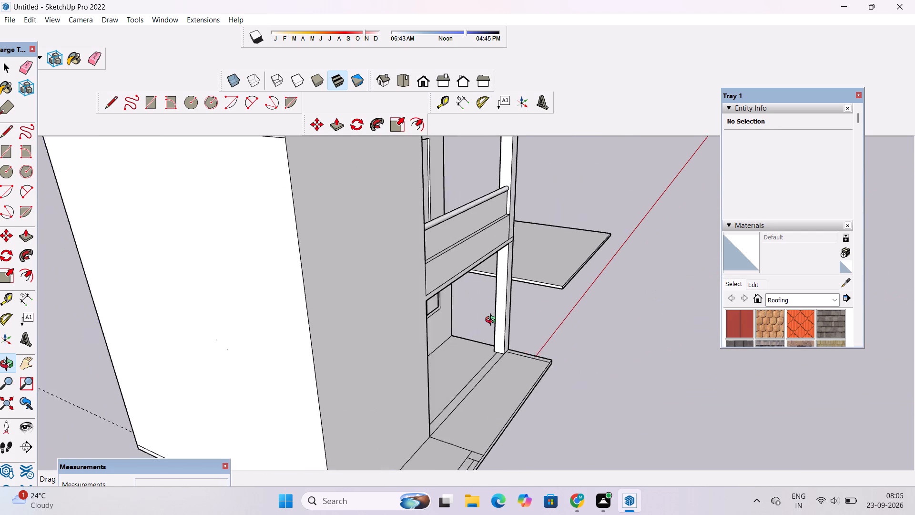
{"action": "scroll", "coordinate": [493, 321], "scroll_direction": "up", "scroll_amount": 5}
{"action": "scroll", "coordinate": [493, 321], "scroll_direction": "down", "scroll_amount": 6}
{"action": "scroll", "coordinate": [493, 321], "scroll_direction": "up", "scroll_amount": 2}
{"action": "scroll", "coordinate": [493, 321], "scroll_direction": "down", "scroll_amount": 9}
{"action": "left_click_drag", "start_coordinate": [518, 367], "coordinate": [506, 288]}
{"action": "scroll", "coordinate": [505, 280], "scroll_direction": "up", "scroll_amount": 9}
{"action": "left_click_drag", "start_coordinate": [541, 279], "coordinate": [371, 341]}
{"action": "scroll", "coordinate": [369, 341], "scroll_direction": "down", "scroll_amount": 2}
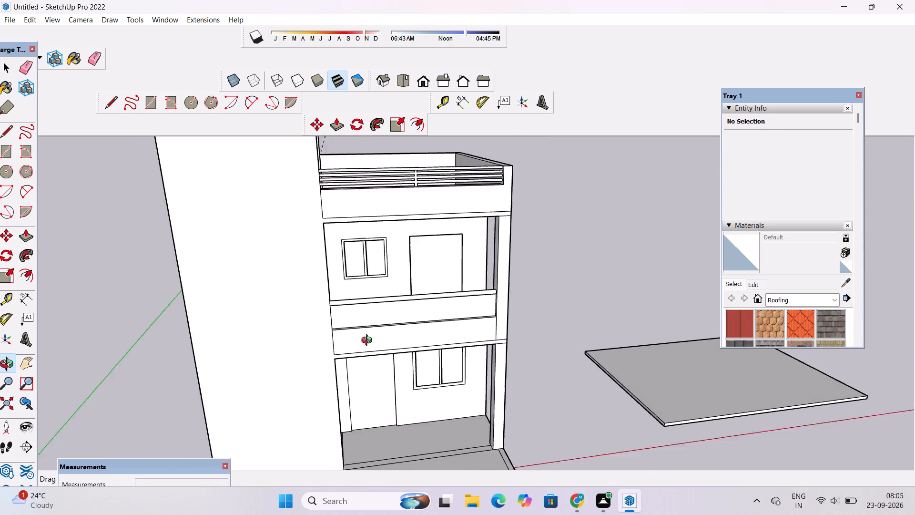
{"action": "scroll", "coordinate": [369, 341], "scroll_direction": "down", "scroll_amount": 3}
{"action": "left_click_drag", "start_coordinate": [495, 305], "coordinate": [392, 347]}
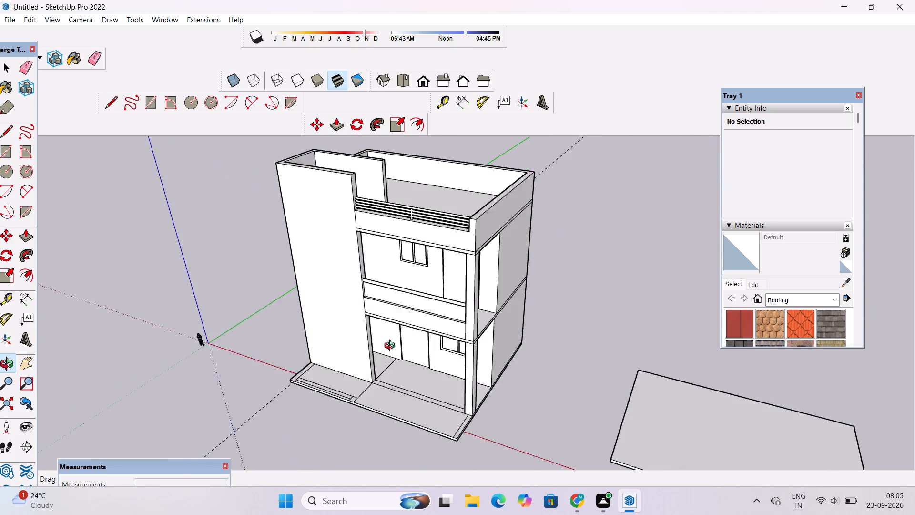
{"action": "left_click_drag", "start_coordinate": [392, 347], "coordinate": [629, 281]}
{"action": "scroll", "coordinate": [369, 301], "scroll_direction": "up", "scroll_amount": 9}
{"action": "scroll", "coordinate": [369, 301], "scroll_direction": "down", "scroll_amount": 8}
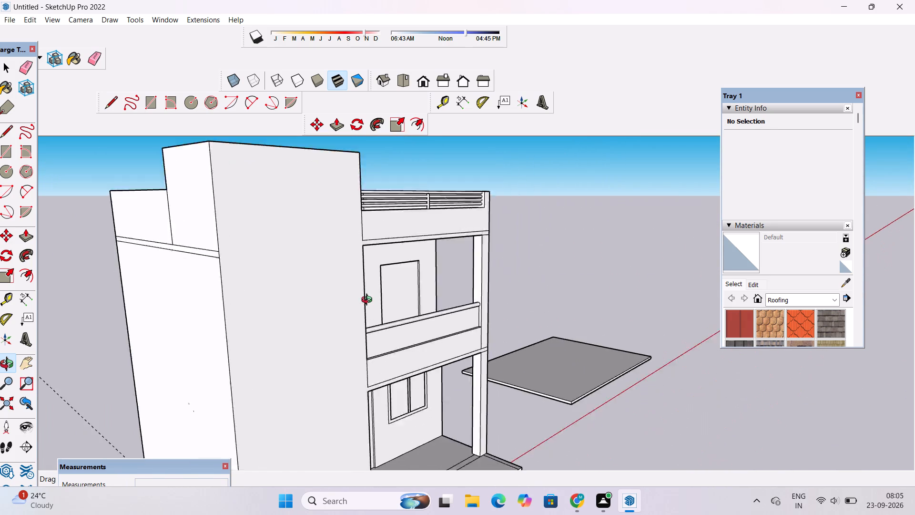
{"action": "scroll", "coordinate": [369, 301], "scroll_direction": "down", "scroll_amount": 7}
{"action": "scroll", "coordinate": [369, 301], "scroll_direction": "up", "scroll_amount": 1}
{"action": "scroll", "coordinate": [369, 301], "scroll_direction": "down", "scroll_amount": 4}
{"action": "left_click_drag", "start_coordinate": [376, 298], "coordinate": [395, 465]}
{"action": "scroll", "coordinate": [366, 335], "scroll_direction": "up", "scroll_amount": 17}
{"action": "left_click_drag", "start_coordinate": [546, 349], "coordinate": [462, 437]}
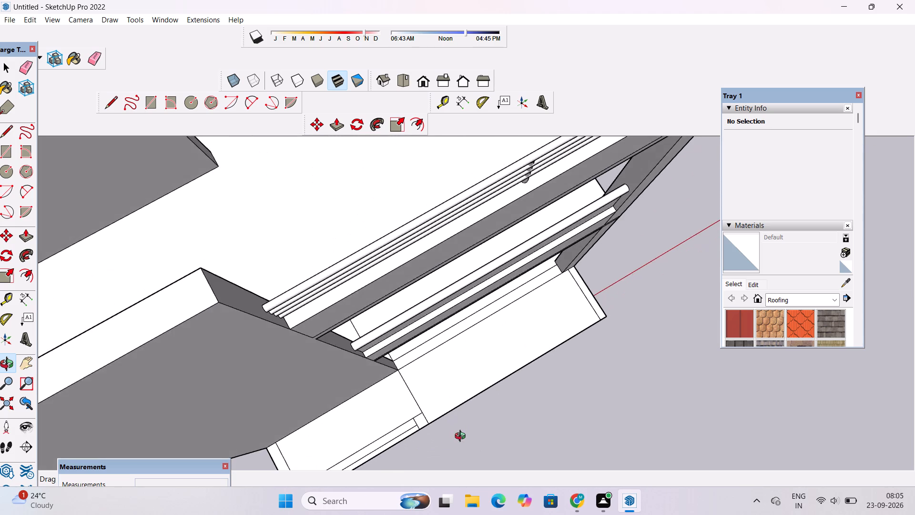
{"action": "left_click_drag", "start_coordinate": [462, 437], "coordinate": [418, 352]}
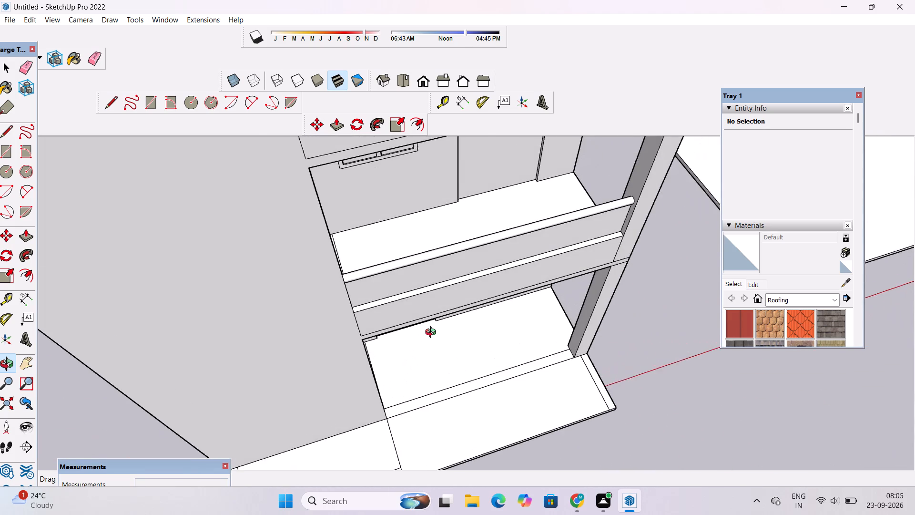
{"action": "scroll", "coordinate": [433, 333], "scroll_direction": "down", "scroll_amount": 5}
{"action": "left_click_drag", "start_coordinate": [510, 404], "coordinate": [498, 327]}
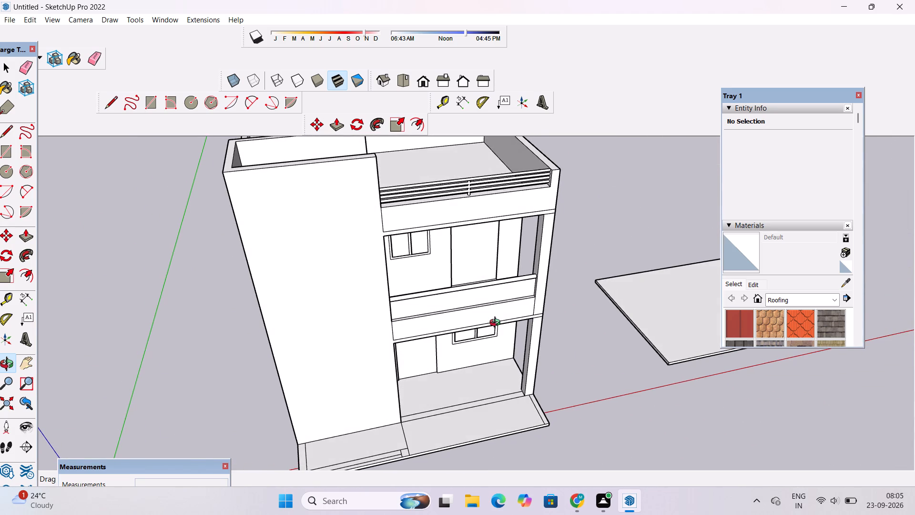
{"action": "scroll", "coordinate": [497, 324], "scroll_direction": "up", "scroll_amount": 13}
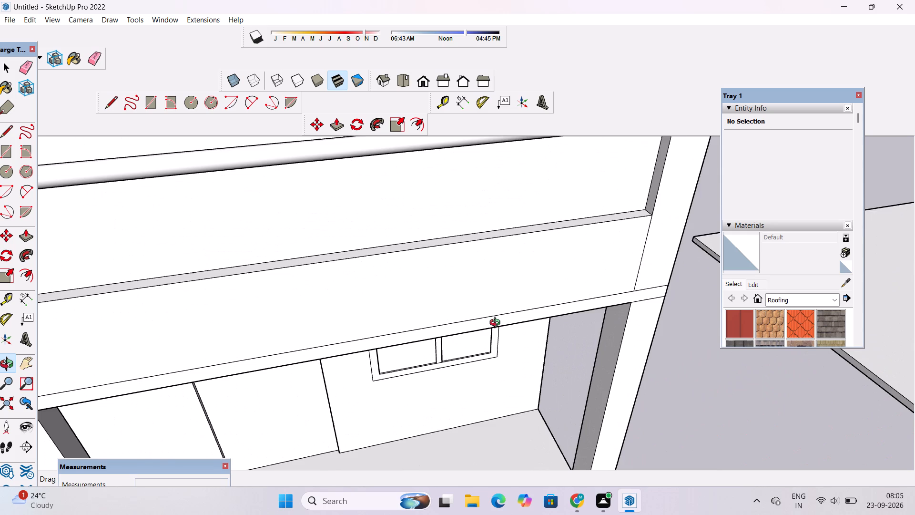
{"action": "scroll", "coordinate": [497, 324], "scroll_direction": "up", "scroll_amount": 5}
{"action": "scroll", "coordinate": [497, 324], "scroll_direction": "down", "scroll_amount": 17}
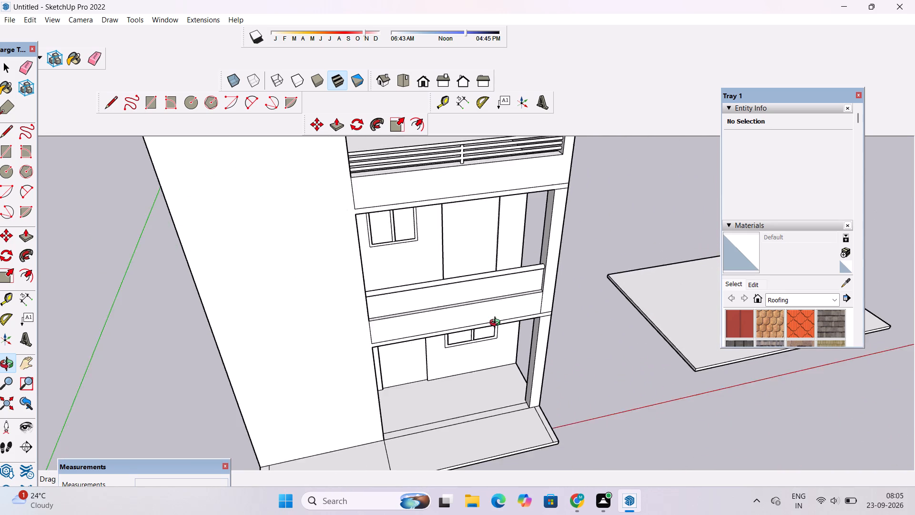
{"action": "scroll", "coordinate": [497, 324], "scroll_direction": "down", "scroll_amount": 7}
{"action": "left_click_drag", "start_coordinate": [276, 383], "coordinate": [713, 330]}
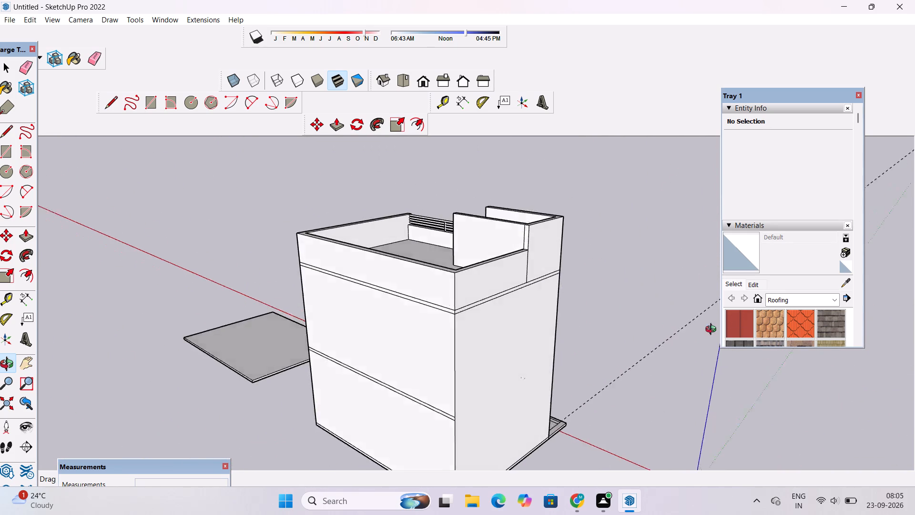
{"action": "left_click_drag", "start_coordinate": [713, 330], "coordinate": [722, 342]}
{"action": "left_click_drag", "start_coordinate": [339, 411], "coordinate": [376, 411]}
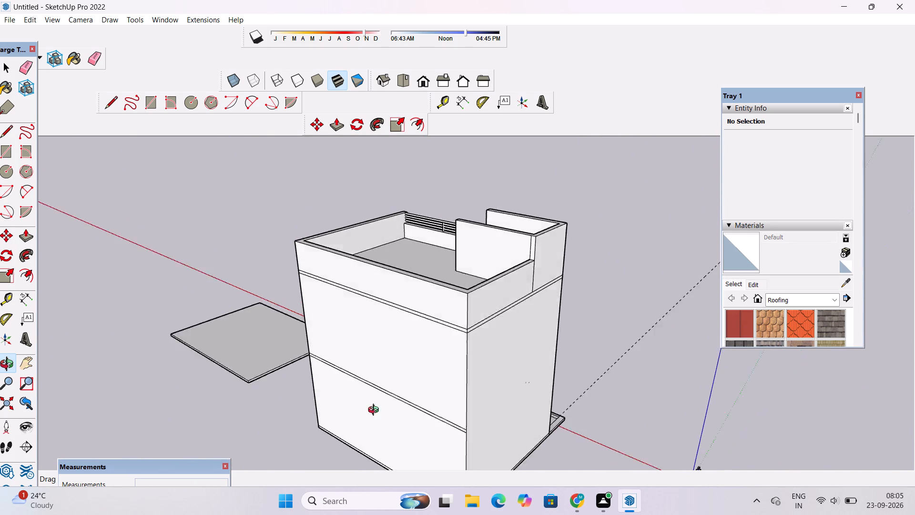
{"action": "left_click_drag", "start_coordinate": [376, 411], "coordinate": [763, 350]}
{"action": "scroll", "coordinate": [552, 341], "scroll_direction": "up", "scroll_amount": 4}
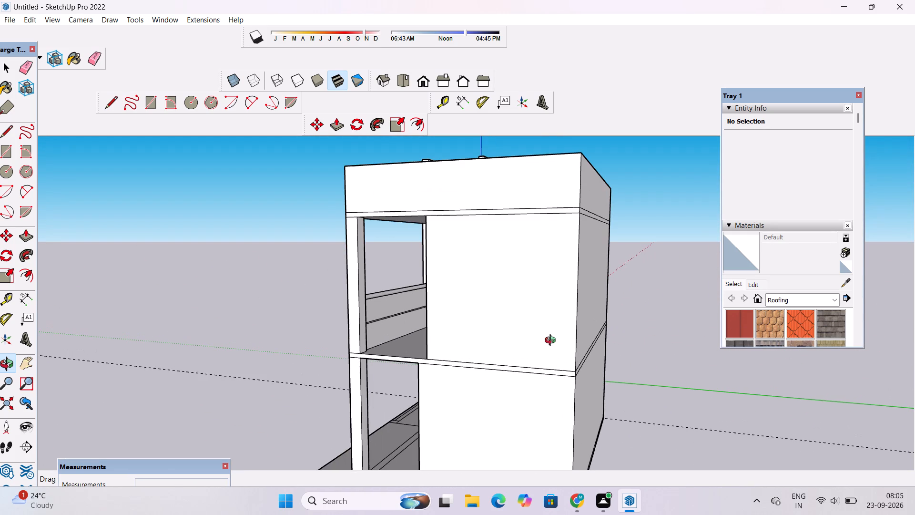
{"action": "left_click_drag", "start_coordinate": [317, 373], "coordinate": [591, 375]}
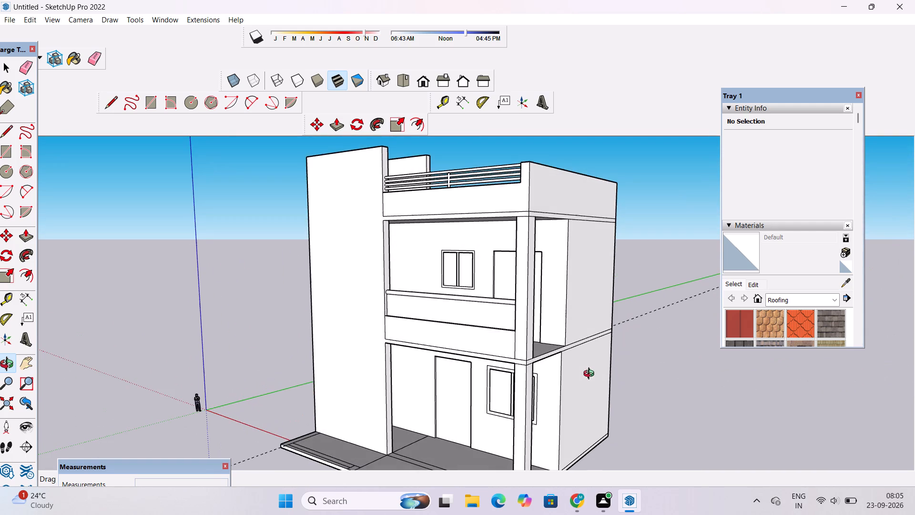
{"action": "left_click_drag", "start_coordinate": [393, 384], "coordinate": [350, 423]}
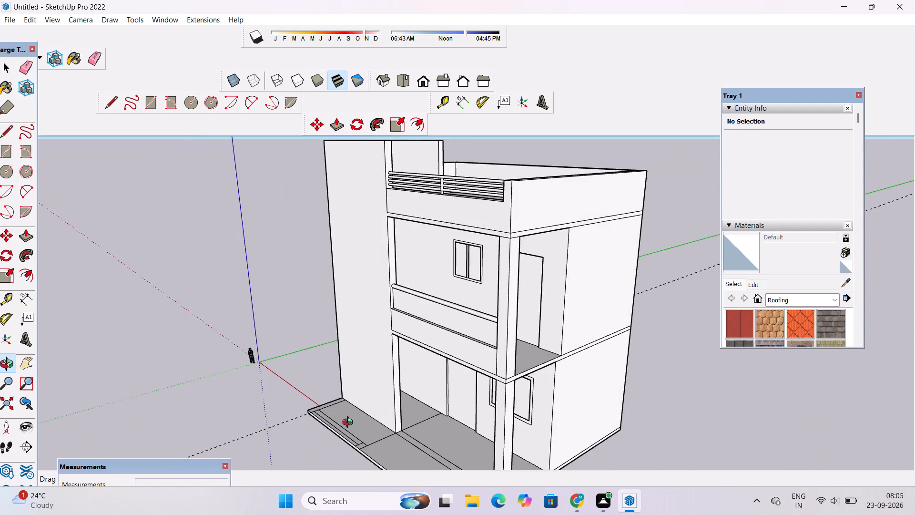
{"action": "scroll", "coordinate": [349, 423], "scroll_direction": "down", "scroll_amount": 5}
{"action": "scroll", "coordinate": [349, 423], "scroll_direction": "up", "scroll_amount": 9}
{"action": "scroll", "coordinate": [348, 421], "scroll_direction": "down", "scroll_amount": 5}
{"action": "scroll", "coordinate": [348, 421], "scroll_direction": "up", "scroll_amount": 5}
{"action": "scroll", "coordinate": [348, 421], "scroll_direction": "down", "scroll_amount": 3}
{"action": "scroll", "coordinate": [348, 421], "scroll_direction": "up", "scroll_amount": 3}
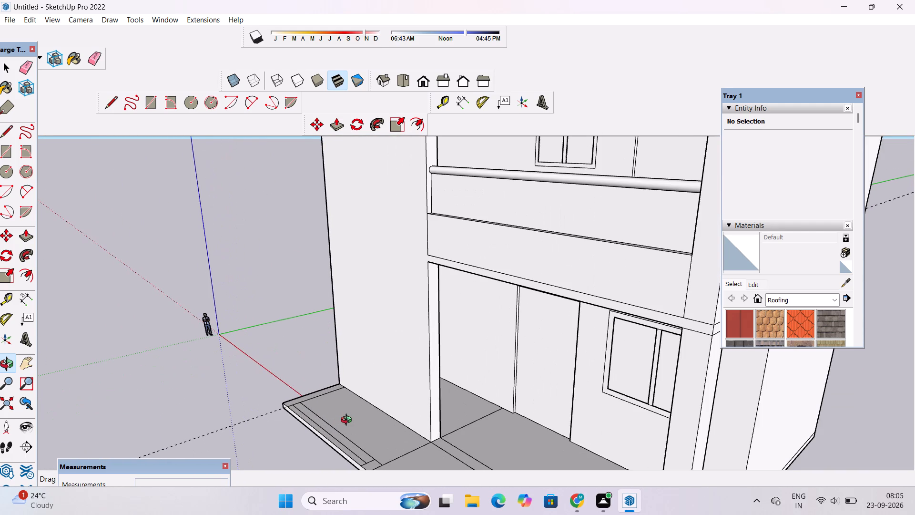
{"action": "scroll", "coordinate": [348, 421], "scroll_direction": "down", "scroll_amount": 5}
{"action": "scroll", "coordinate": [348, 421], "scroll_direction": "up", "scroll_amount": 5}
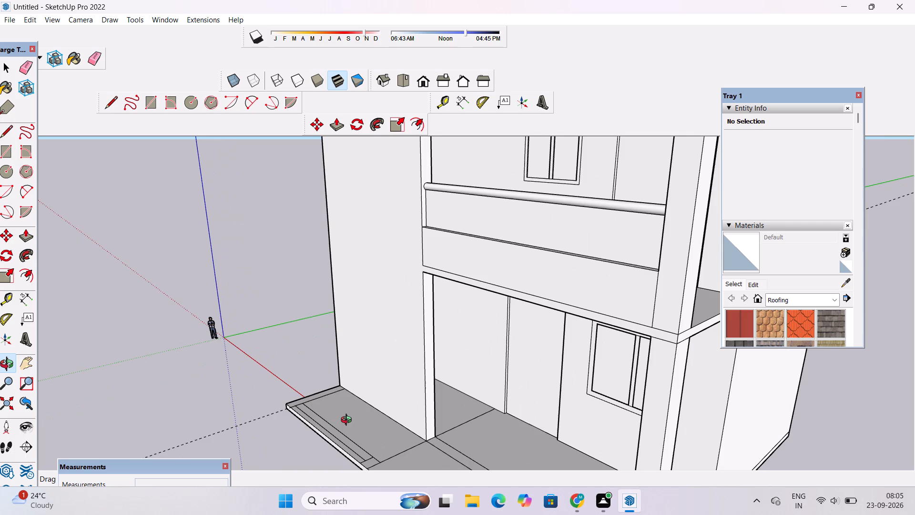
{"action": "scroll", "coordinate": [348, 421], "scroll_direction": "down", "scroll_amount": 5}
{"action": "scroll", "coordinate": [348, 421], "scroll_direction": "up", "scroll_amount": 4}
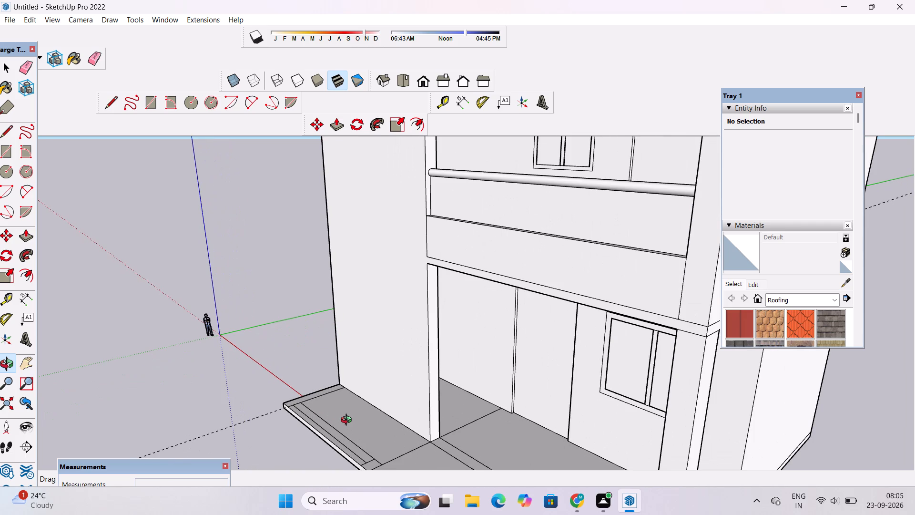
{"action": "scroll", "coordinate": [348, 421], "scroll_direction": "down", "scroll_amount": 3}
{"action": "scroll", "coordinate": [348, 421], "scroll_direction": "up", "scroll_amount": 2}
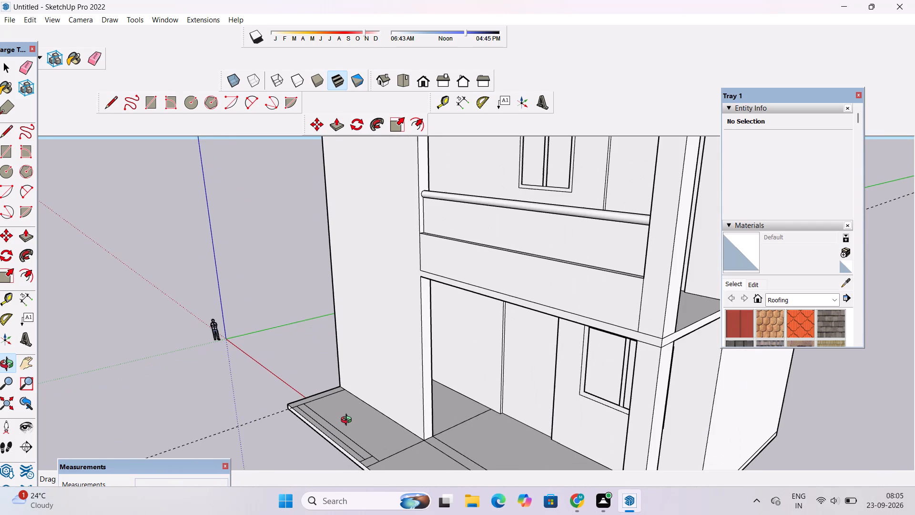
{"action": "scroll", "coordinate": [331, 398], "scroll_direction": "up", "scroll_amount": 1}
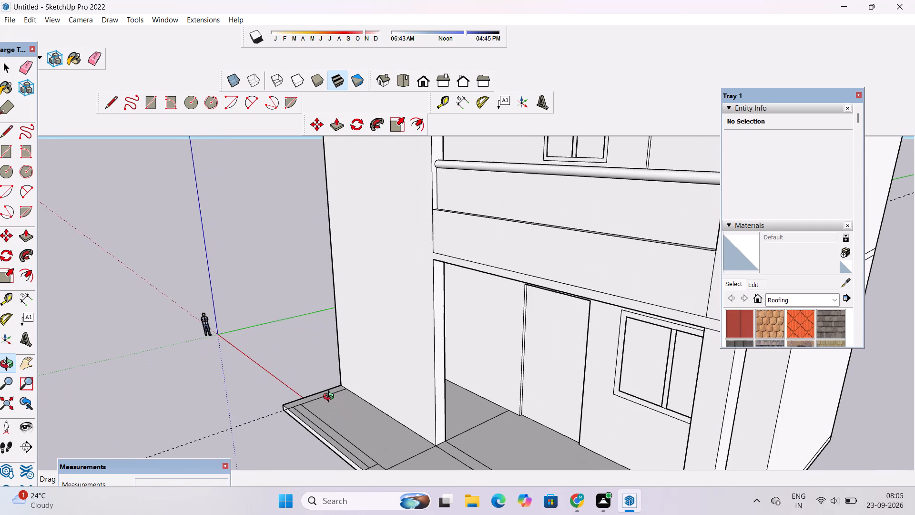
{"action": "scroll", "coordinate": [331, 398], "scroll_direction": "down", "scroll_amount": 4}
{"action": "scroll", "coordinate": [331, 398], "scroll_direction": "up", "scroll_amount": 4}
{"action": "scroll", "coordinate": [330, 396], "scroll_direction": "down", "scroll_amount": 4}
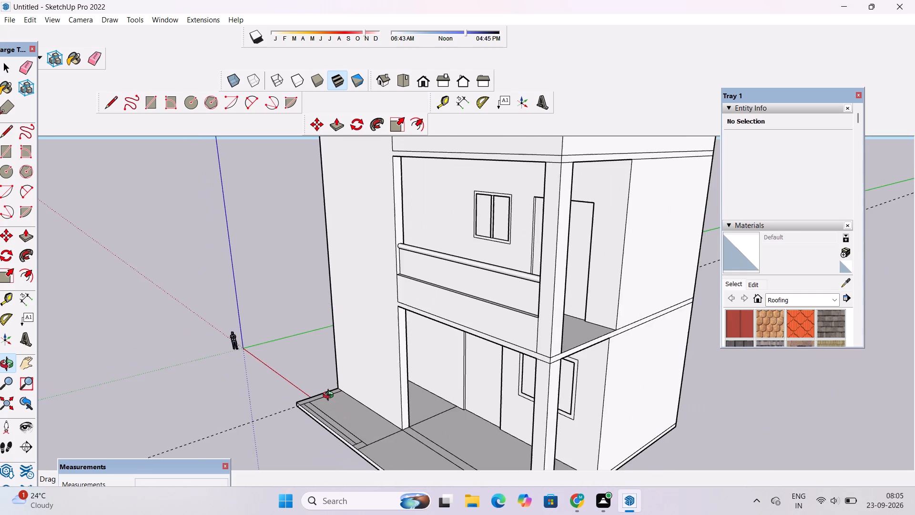
Place a guide about 1' 4 7/8" inside the ground-floor bay's open side edge, between the corner column and the back wall.
{"action": "left_click_drag", "start_coordinate": [361, 419], "coordinate": [458, 434]}
{"action": "scroll", "coordinate": [459, 433], "scroll_direction": "down", "scroll_amount": 4}
{"action": "left_click_drag", "start_coordinate": [459, 432], "coordinate": [438, 361], "text": "shift"}
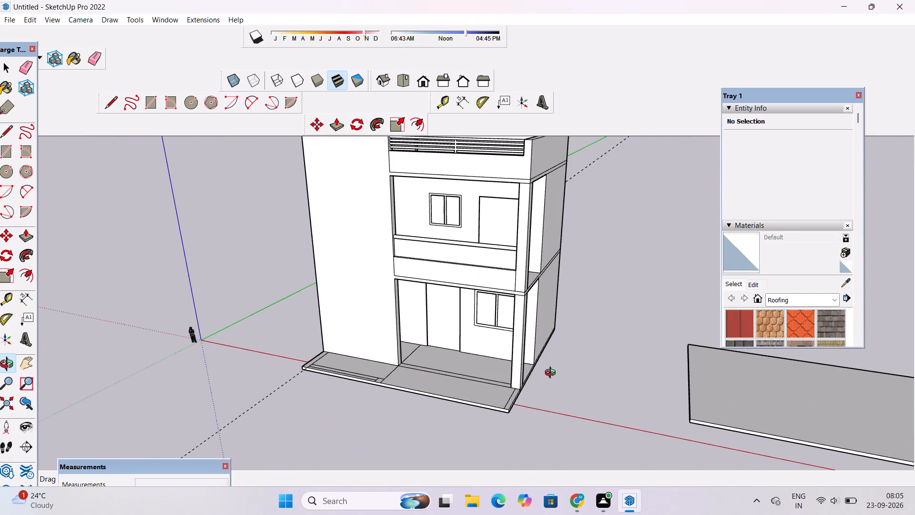
{"action": "scroll", "coordinate": [552, 374], "scroll_direction": "up", "scroll_amount": 8}
{"action": "left_click_drag", "start_coordinate": [552, 374], "coordinate": [306, 457]}
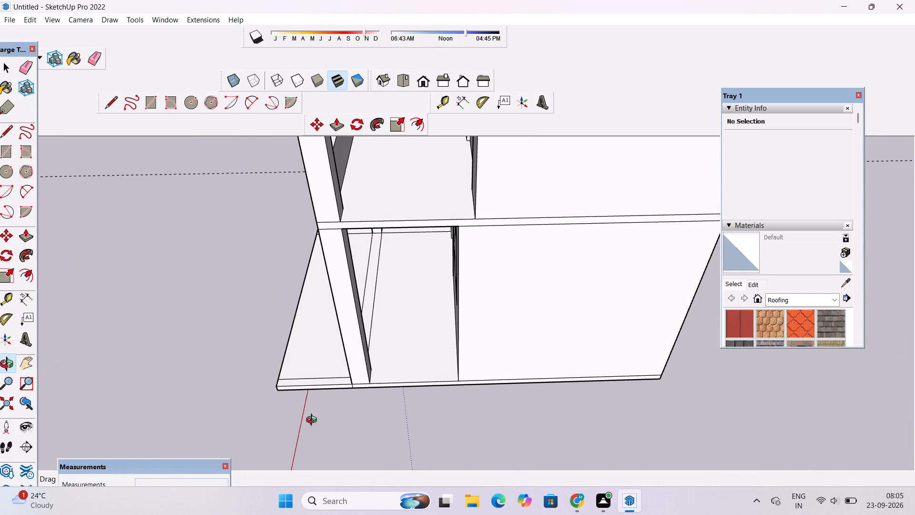
{"action": "scroll", "coordinate": [353, 374], "scroll_direction": "up", "scroll_amount": 9}
{"action": "left_click_drag", "start_coordinate": [422, 384], "coordinate": [385, 381], "text": "shift"}
{"action": "scroll", "coordinate": [384, 392], "scroll_direction": "up", "scroll_amount": 4}
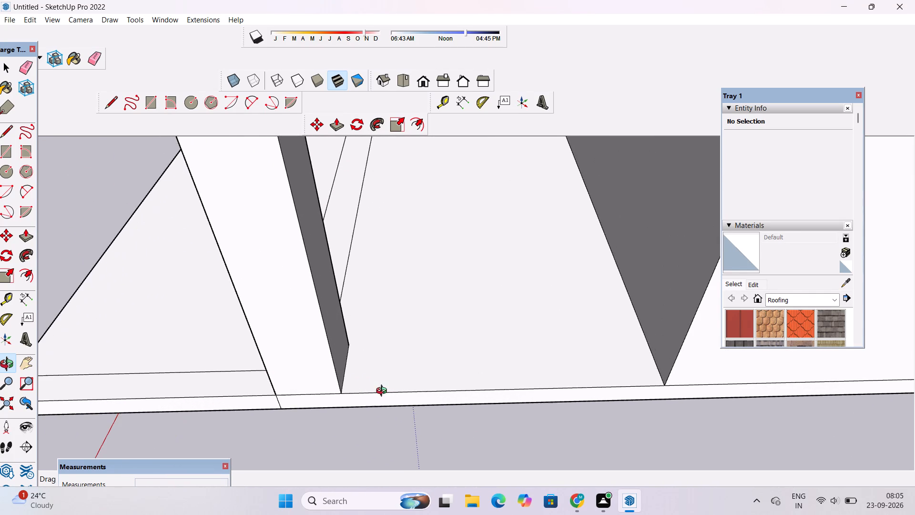
{"action": "left_click_drag", "start_coordinate": [384, 392], "coordinate": [344, 390], "text": "shift"}
{"action": "key", "text": "t"}
{"action": "left_click", "coordinate": [365, 391]}
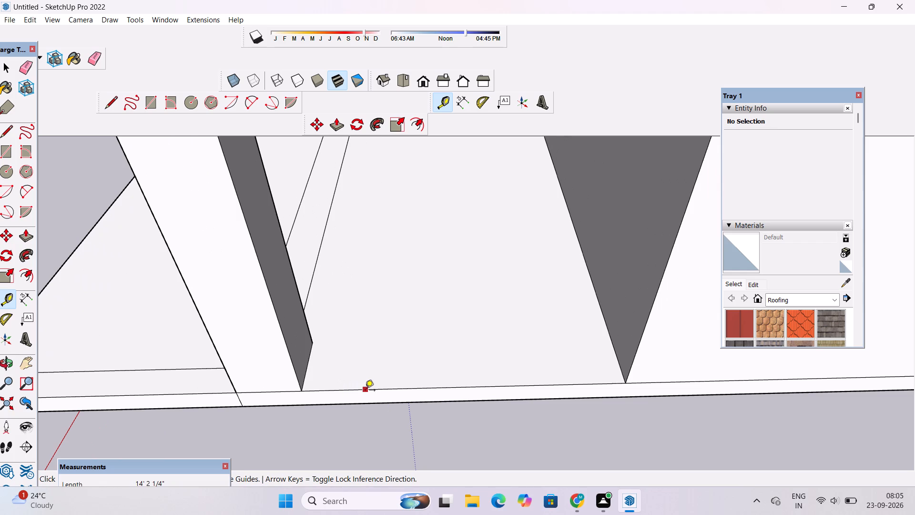
{"action": "left_click", "coordinate": [311, 367]}
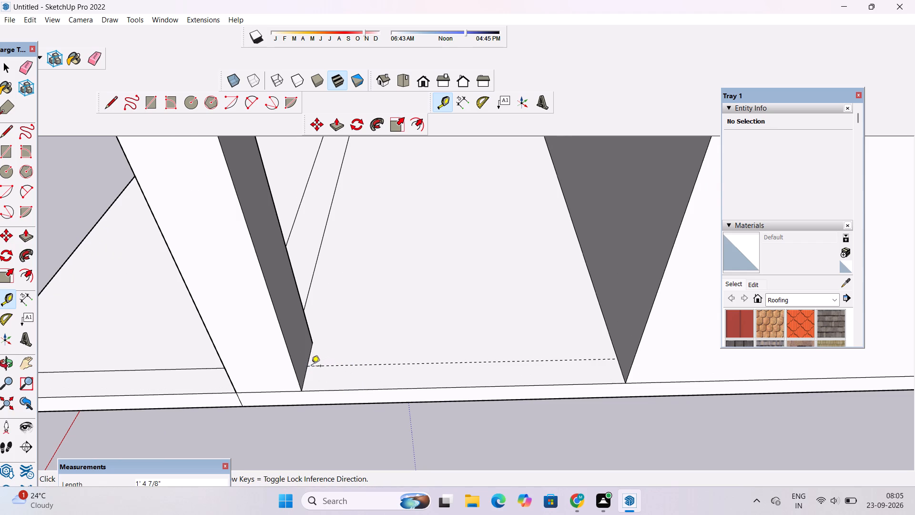
Draw a floor line about 13' 7" long over the guide, from the back wall to the corner column.
{"action": "key", "text": "l"}
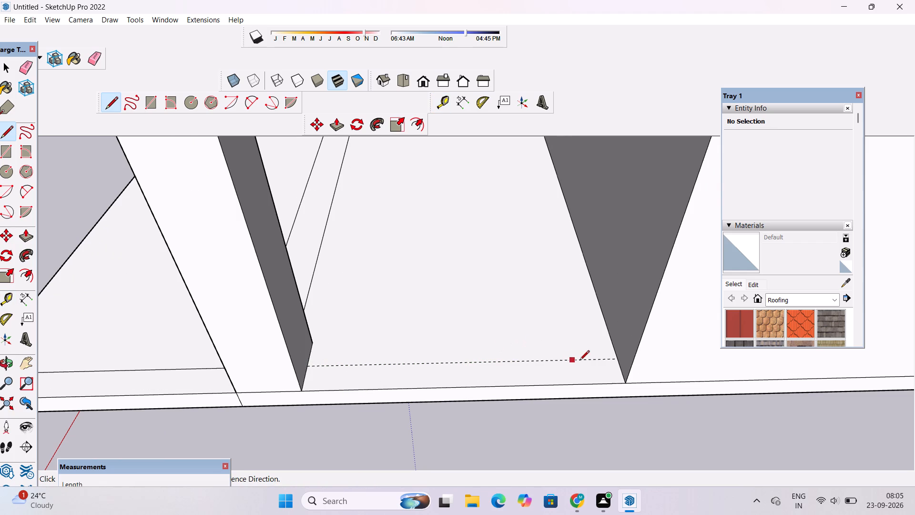
{"action": "left_click", "coordinate": [618, 357]}
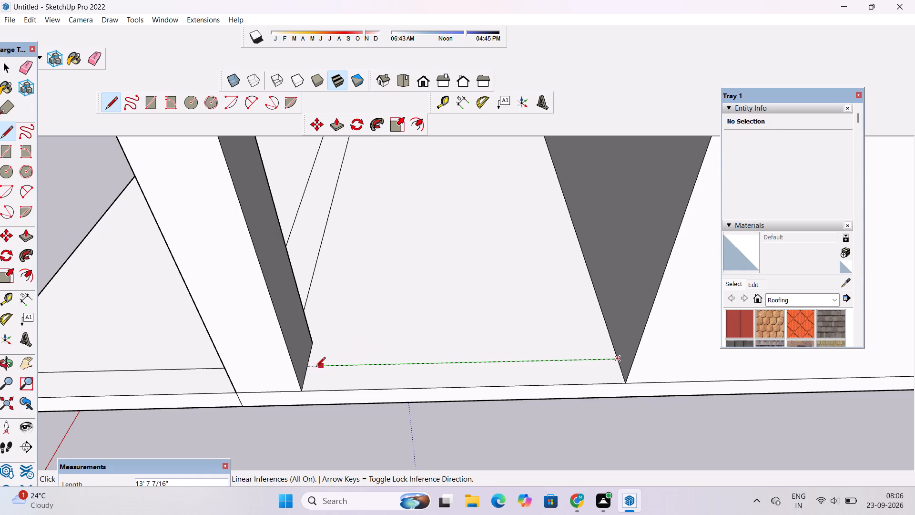
{"action": "left_click", "coordinate": [310, 366]}
{"action": "key", "text": "space"}
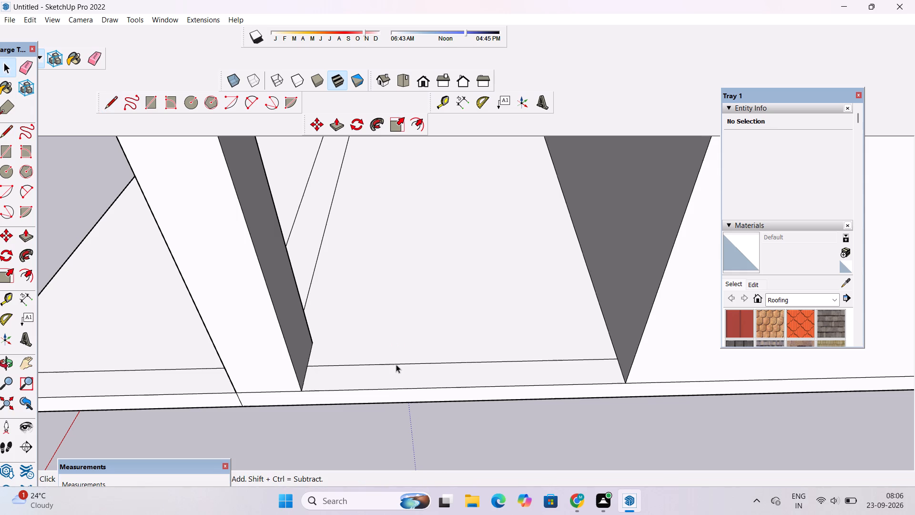
Erase the guide running along the open side edge of the ground-floor bay.
{"action": "scroll", "coordinate": [396, 364], "scroll_direction": "down", "scroll_amount": 8}
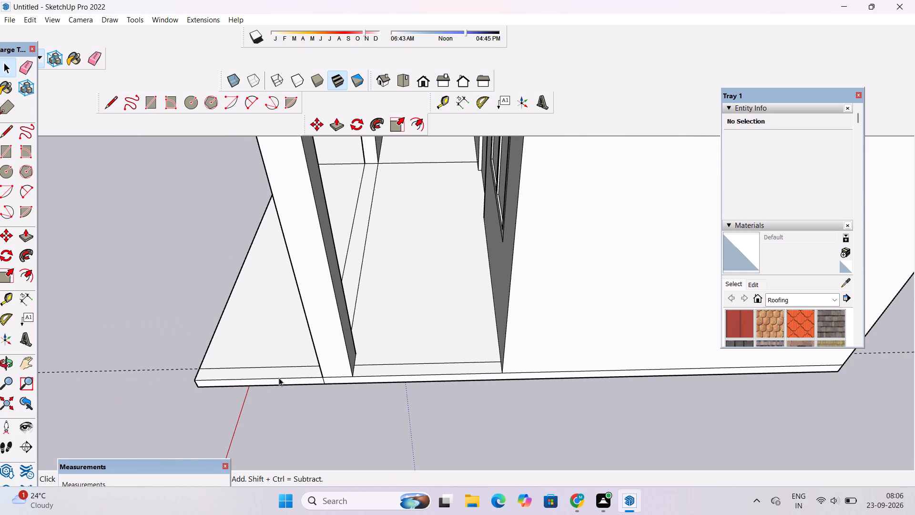
{"action": "key", "text": "e"}
{"action": "left_click_drag", "start_coordinate": [147, 361], "coordinate": [148, 377]}
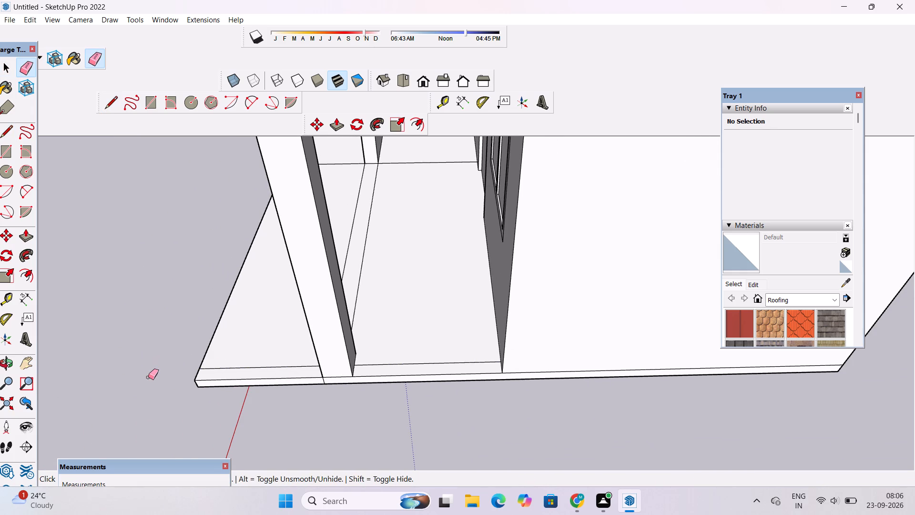
Push/Pull the floor strip along the slab's outer side edge, in front of the tall blank wall, up 16'.
{"action": "key", "text": "o"}
{"action": "scroll", "coordinate": [167, 373], "scroll_direction": "down", "scroll_amount": 7}
{"action": "left_click_drag", "start_coordinate": [168, 373], "coordinate": [383, 346]}
{"action": "scroll", "coordinate": [391, 322], "scroll_direction": "down", "scroll_amount": 6}
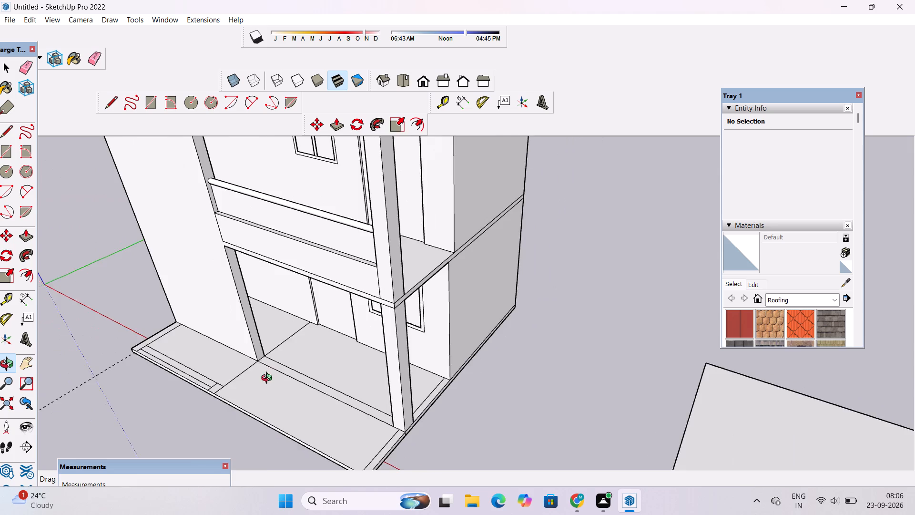
{"action": "left_click_drag", "start_coordinate": [271, 384], "coordinate": [388, 403]}
{"action": "scroll", "coordinate": [353, 405], "scroll_direction": "down", "scroll_amount": 5}
{"action": "left_click_drag", "start_coordinate": [335, 418], "coordinate": [402, 379], "text": "shift"}
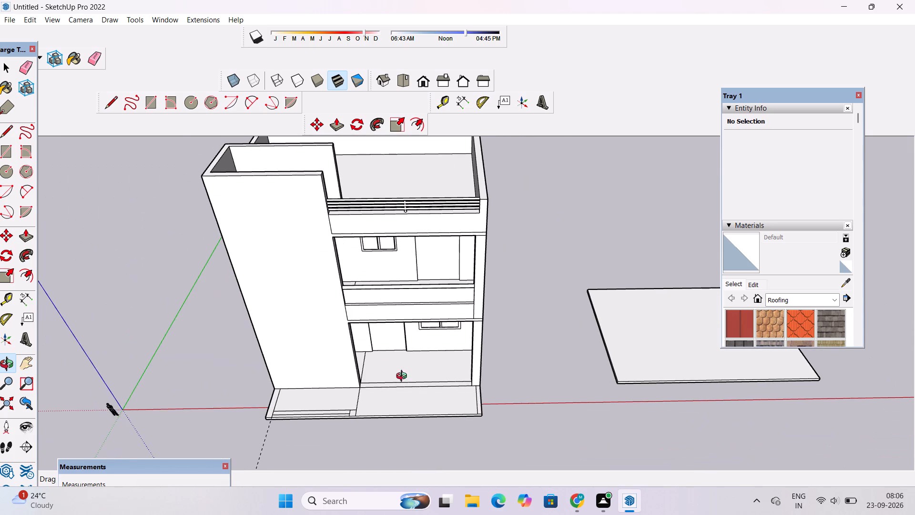
{"action": "scroll", "coordinate": [385, 402], "scroll_direction": "up", "scroll_amount": 4}
{"action": "scroll", "coordinate": [309, 415], "scroll_direction": "up", "scroll_amount": 1}
{"action": "left_click_drag", "start_coordinate": [305, 420], "coordinate": [379, 413], "text": "shift"}
{"action": "scroll", "coordinate": [416, 424], "scroll_direction": "up", "scroll_amount": 9}
{"action": "left_click_drag", "start_coordinate": [378, 413], "coordinate": [405, 409], "text": "shift"}
{"action": "scroll", "coordinate": [138, 398], "scroll_direction": "down", "scroll_amount": 1}
{"action": "left_click_drag", "start_coordinate": [143, 401], "coordinate": [223, 412], "text": "shift"}
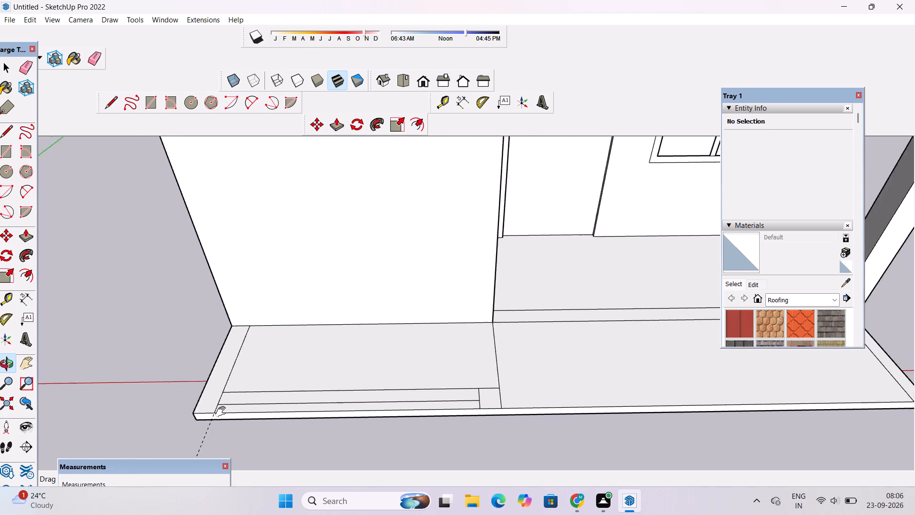
{"action": "left_click_drag", "start_coordinate": [223, 412], "coordinate": [276, 417], "text": "shift"}
{"action": "scroll", "coordinate": [263, 410], "scroll_direction": "up", "scroll_amount": 6}
{"action": "left_click_drag", "start_coordinate": [263, 410], "coordinate": [277, 416], "text": "shift"}
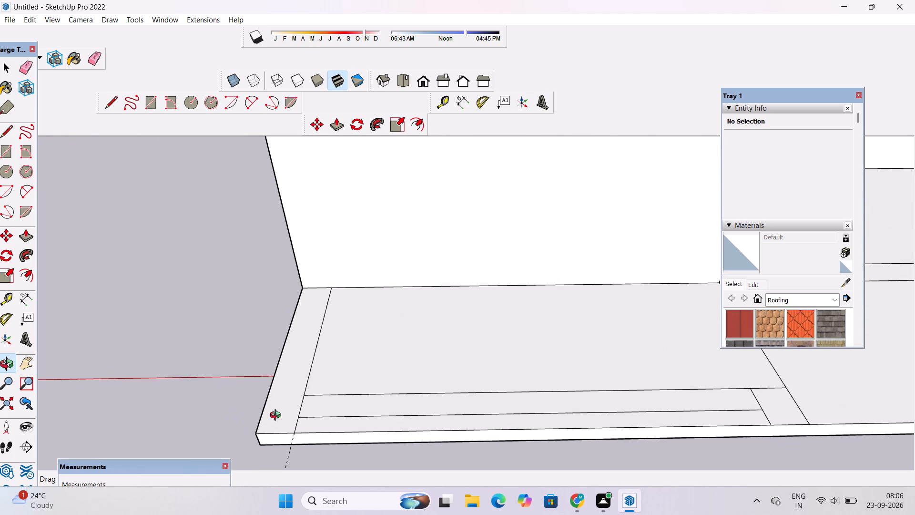
{"action": "left_click_drag", "start_coordinate": [277, 416], "coordinate": [234, 413], "text": "shift"}
{"action": "key", "text": "p"}
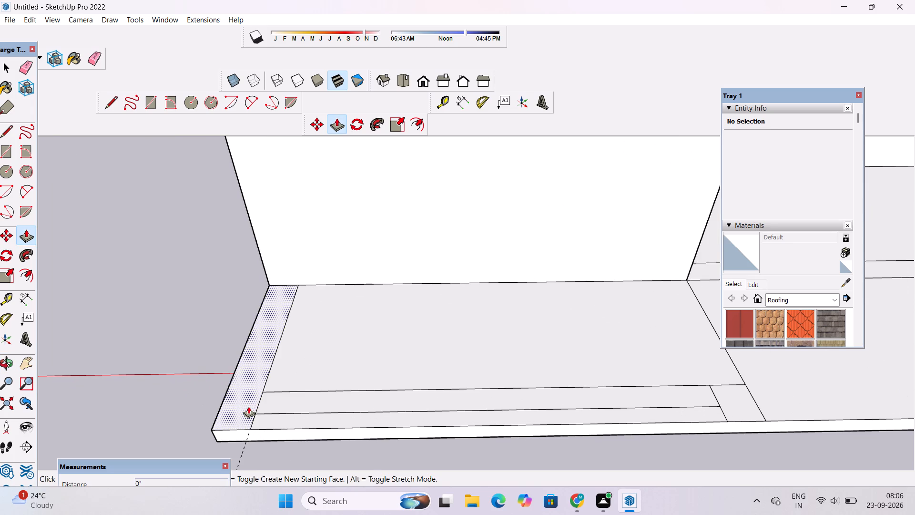
{"action": "left_click", "coordinate": [247, 407]}
{"action": "scroll", "coordinate": [247, 397], "scroll_direction": "down", "scroll_amount": 12}
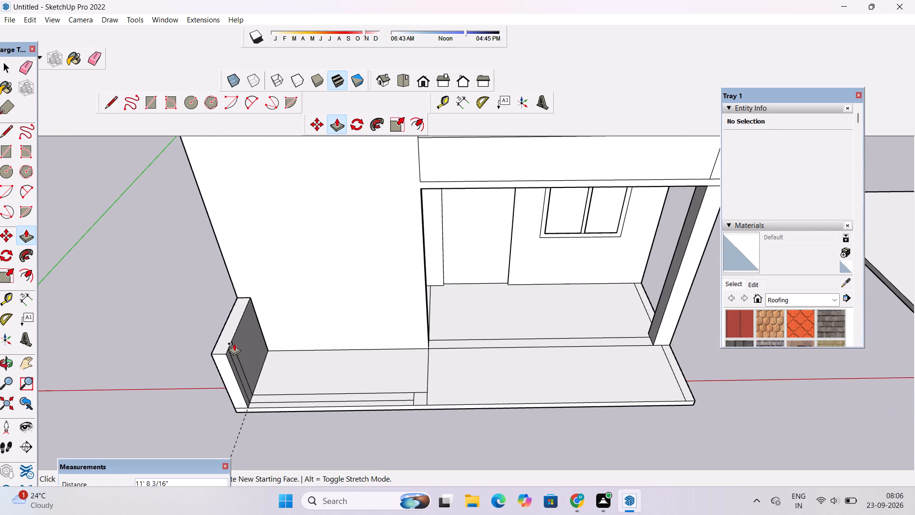
{"action": "scroll", "coordinate": [234, 342], "scroll_direction": "up", "scroll_amount": 4}
{"action": "scroll", "coordinate": [234, 342], "scroll_direction": "down", "scroll_amount": 6}
{"action": "scroll", "coordinate": [234, 342], "scroll_direction": "up", "scroll_amount": 2}
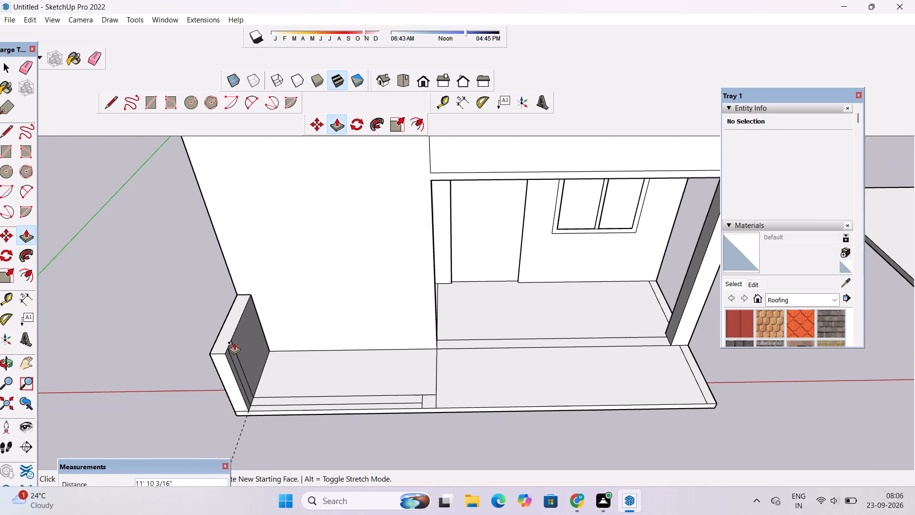
{"action": "key", "text": "o"}
{"action": "left_click_drag", "start_coordinate": [234, 355], "coordinate": [242, 280]}
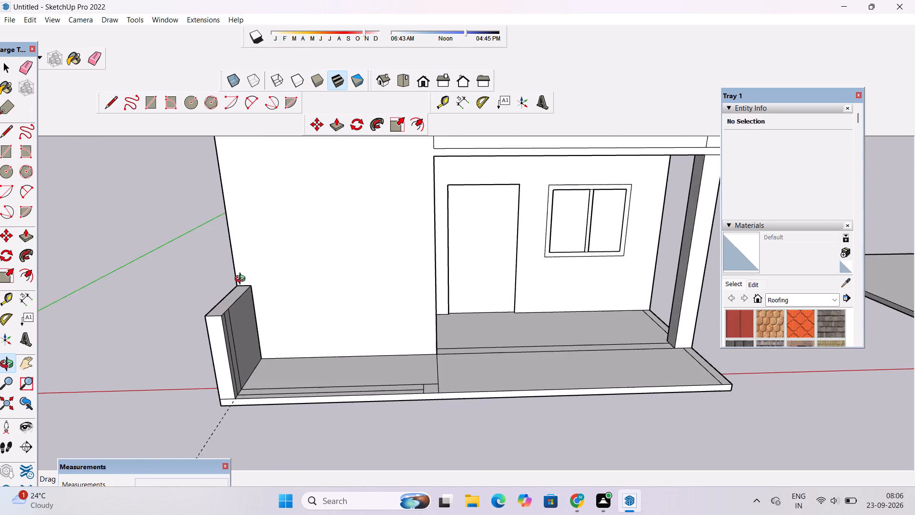
{"action": "scroll", "coordinate": [242, 280], "scroll_direction": "down", "scroll_amount": 7}
{"action": "left_click_drag", "start_coordinate": [249, 313], "coordinate": [374, 345], "text": "shift"}
{"action": "left_click_drag", "start_coordinate": [370, 372], "coordinate": [369, 330]}
{"action": "left_click_drag", "start_coordinate": [372, 333], "coordinate": [287, 341], "text": "shift"}
{"action": "scroll", "coordinate": [286, 340], "scroll_direction": "down", "scroll_amount": 6, "text": "shift"}
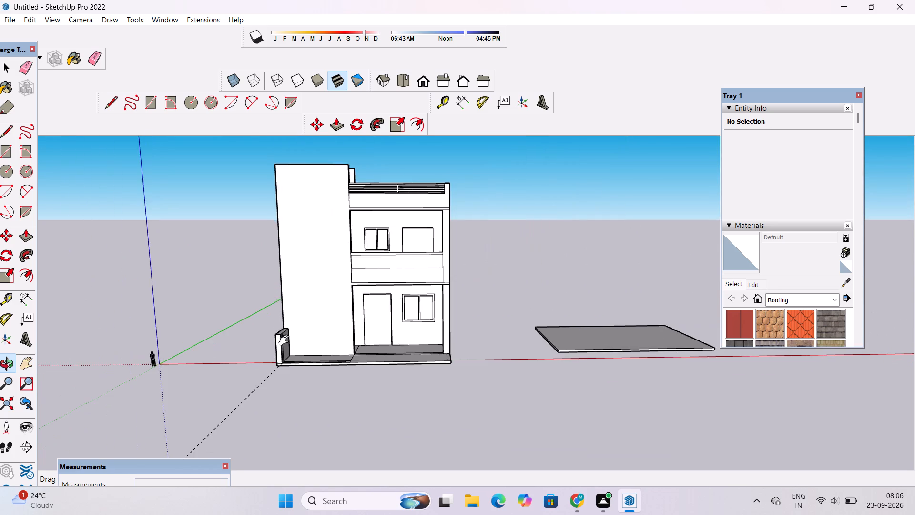
{"action": "left_click_drag", "start_coordinate": [286, 346], "coordinate": [285, 340]}
{"action": "left_click_drag", "start_coordinate": [285, 340], "coordinate": [284, 345], "text": "shift"}
{"action": "key", "text": "p"}
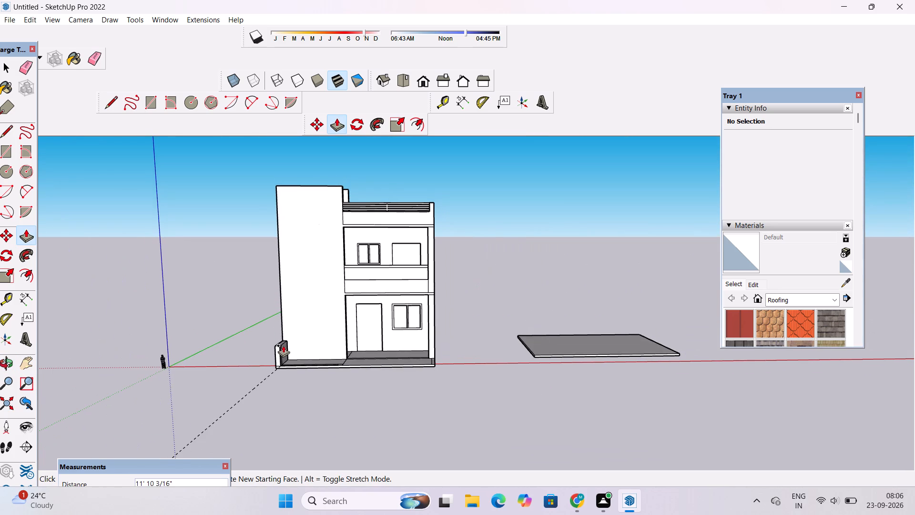
{"action": "scroll", "coordinate": [282, 323], "scroll_direction": "up", "scroll_amount": 3}
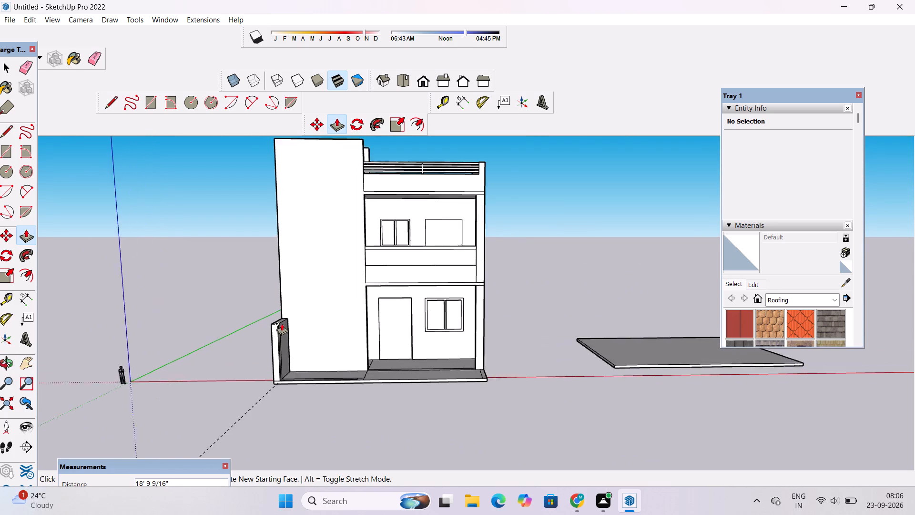
{"action": "scroll", "coordinate": [282, 323], "scroll_direction": "up", "scroll_amount": 1}
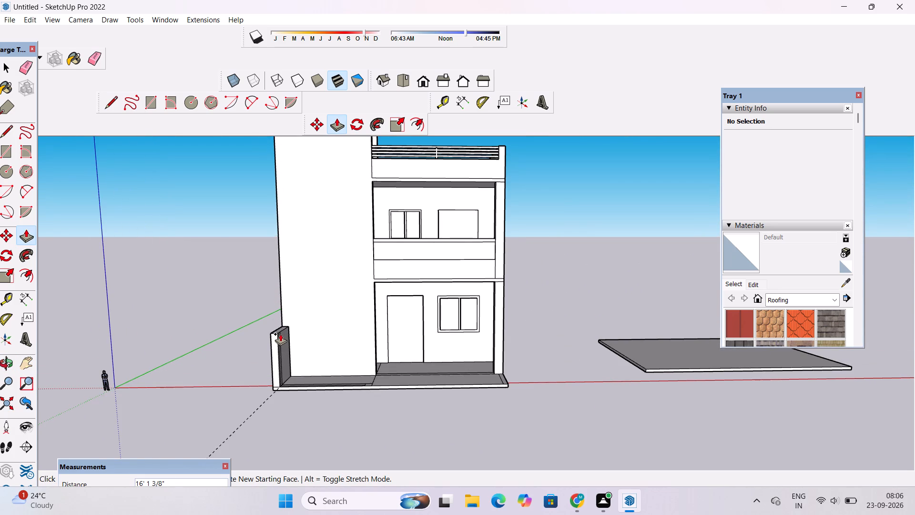
{"action": "type", "text": "16'"}
{"action": "key", "text": "Return"}
{"action": "scroll", "coordinate": [274, 349], "scroll_direction": "down", "scroll_amount": 2}
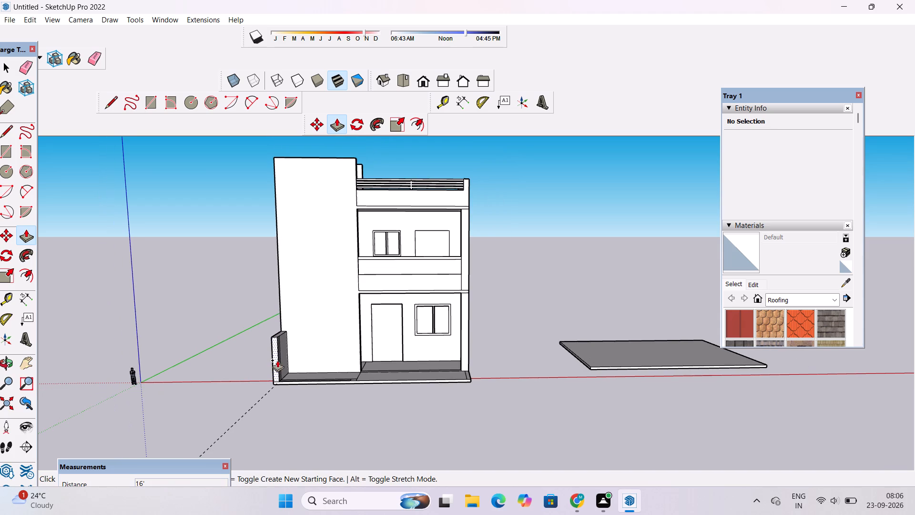
Erase the two vertical lines near the front end of the new low side wall's inner face.
{"action": "key", "text": "o"}
{"action": "left_click_drag", "start_coordinate": [297, 378], "coordinate": [259, 463]}
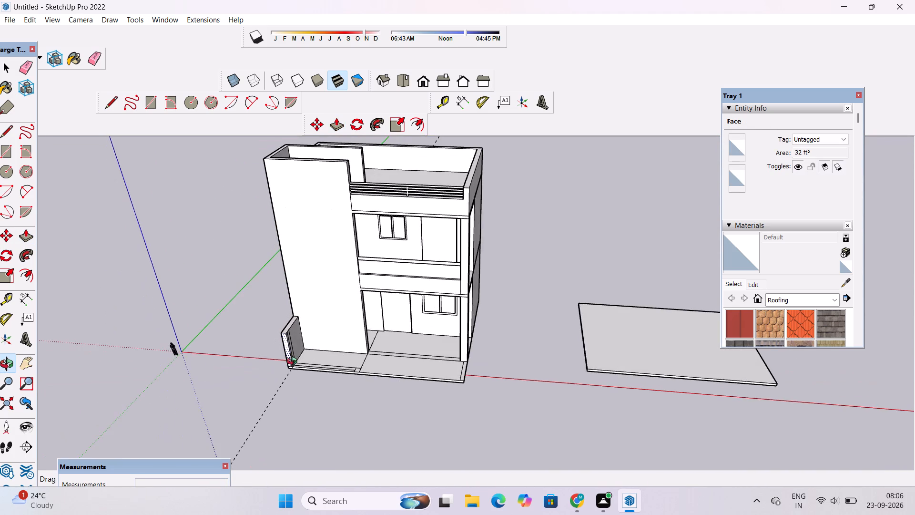
{"action": "scroll", "coordinate": [331, 321], "scroll_direction": "up", "scroll_amount": 8}
{"action": "left_click_drag", "start_coordinate": [320, 375], "coordinate": [346, 396]}
{"action": "scroll", "coordinate": [348, 396], "scroll_direction": "down", "scroll_amount": 5}
{"action": "left_click_drag", "start_coordinate": [348, 403], "coordinate": [347, 379], "text": "shift"}
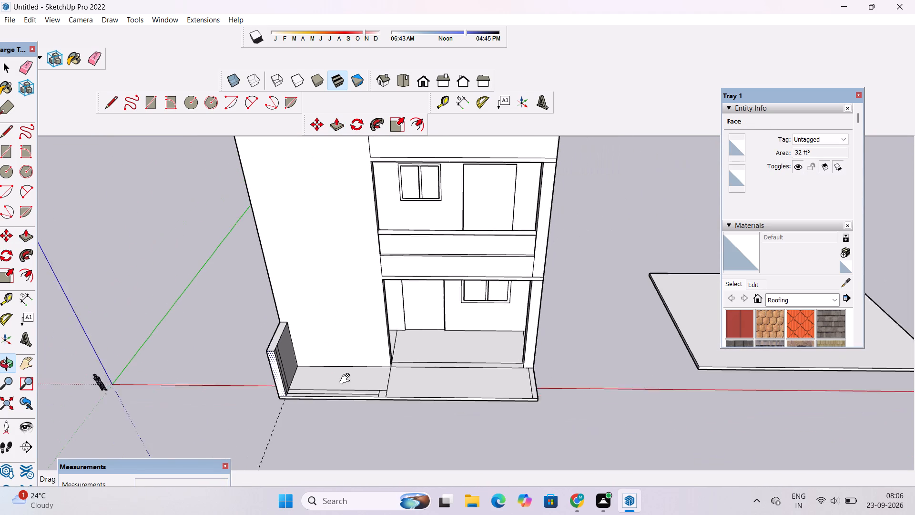
{"action": "left_click_drag", "start_coordinate": [347, 379], "coordinate": [345, 344], "text": "shift"}
{"action": "scroll", "coordinate": [346, 349], "scroll_direction": "up", "scroll_amount": 9}
{"action": "left_click_drag", "start_coordinate": [359, 348], "coordinate": [360, 362]}
{"action": "scroll", "coordinate": [195, 285], "scroll_direction": "up", "scroll_amount": 3}
{"action": "left_click_drag", "start_coordinate": [210, 293], "coordinate": [307, 321], "text": "shift"}
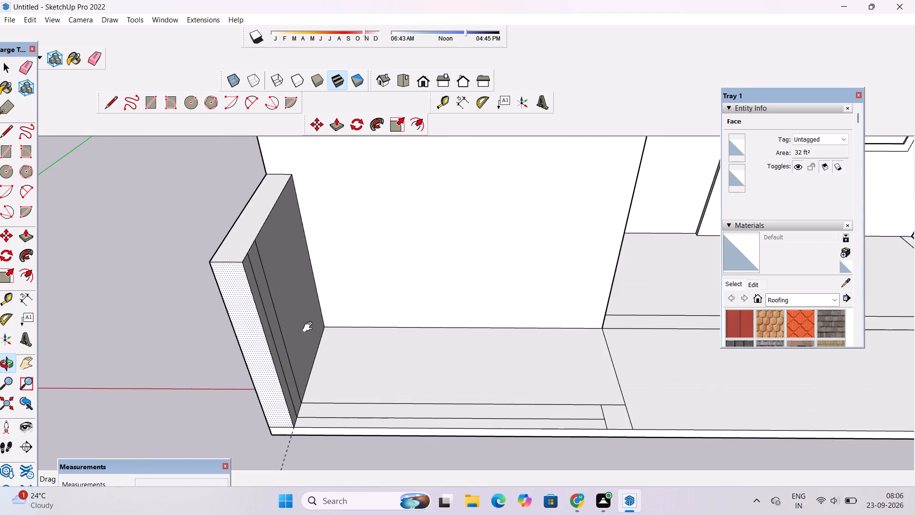
{"action": "left_click_drag", "start_coordinate": [310, 328], "coordinate": [274, 320]}
{"action": "scroll", "coordinate": [274, 320], "scroll_direction": "up", "scroll_amount": 3}
{"action": "key", "text": "e"}
{"action": "left_click_drag", "start_coordinate": [273, 298], "coordinate": [260, 332]}
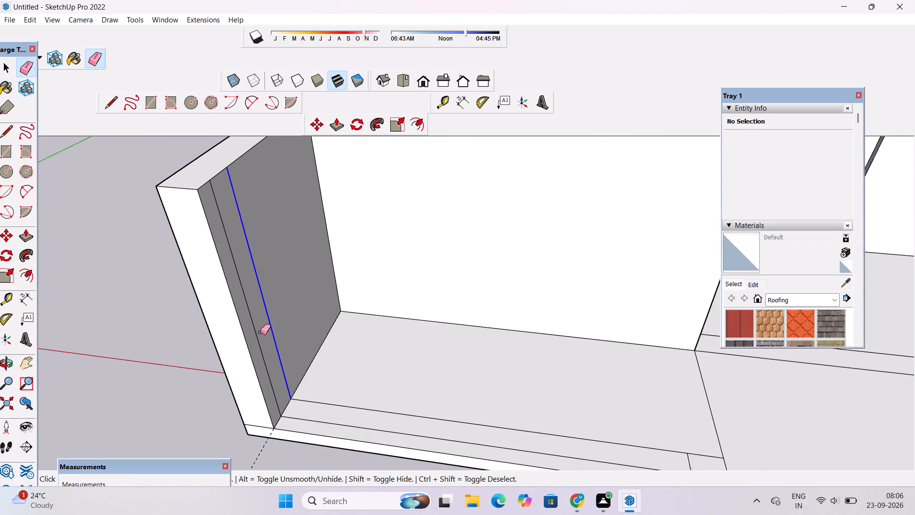
{"action": "left_click_drag", "start_coordinate": [260, 332], "coordinate": [260, 340]}
{"action": "left_click_drag", "start_coordinate": [258, 305], "coordinate": [254, 326]}
Erase the floor line running from the tall blank wall's corner to the small square at the slab's front.
{"action": "scroll", "coordinate": [241, 319], "scroll_direction": "down", "scroll_amount": 6}
{"action": "scroll", "coordinate": [295, 330], "scroll_direction": "down", "scroll_amount": 4}
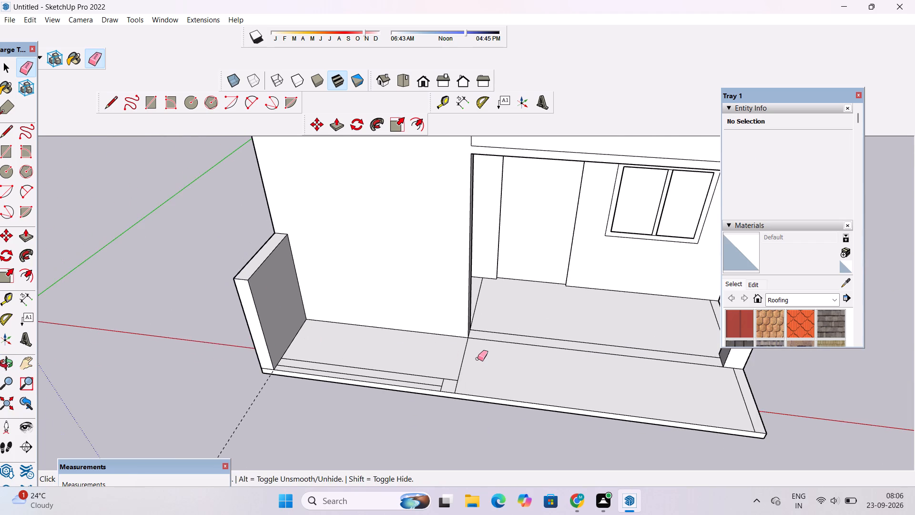
{"action": "scroll", "coordinate": [478, 359], "scroll_direction": "up", "scroll_amount": 4}
{"action": "left_click", "coordinate": [457, 345]}
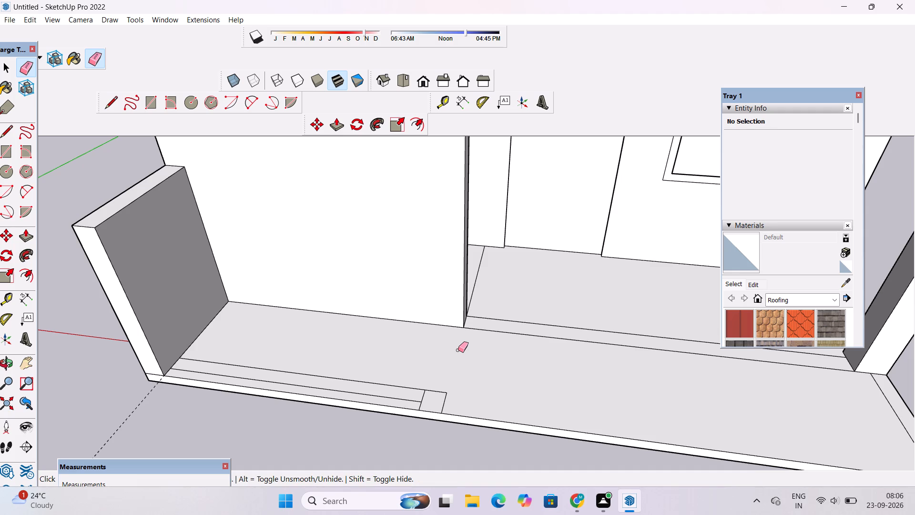
Move the outer edge of the small front square about 6" away from the low side wall to widen it.
{"action": "key", "text": "o"}
{"action": "scroll", "coordinate": [450, 361], "scroll_direction": "down", "scroll_amount": 4}
{"action": "left_click_drag", "start_coordinate": [411, 402], "coordinate": [456, 410]}
{"action": "scroll", "coordinate": [461, 398], "scroll_direction": "up", "scroll_amount": 2}
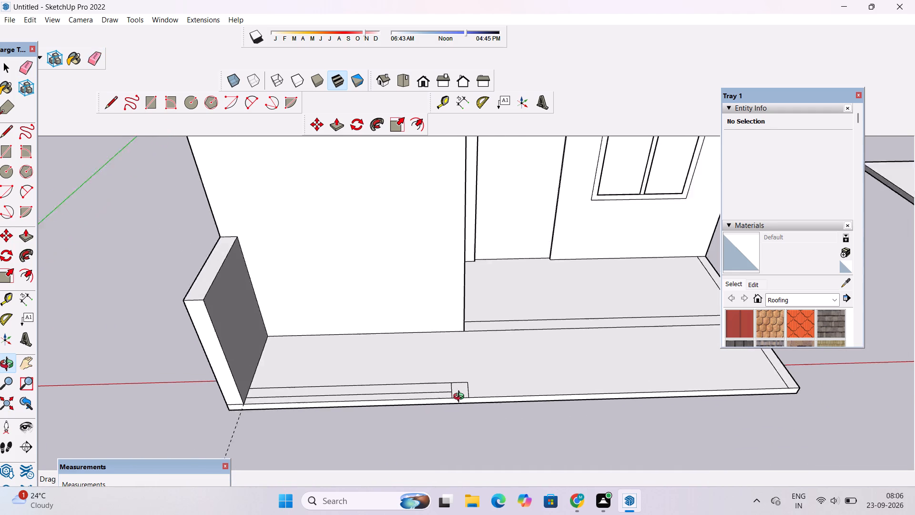
{"action": "scroll", "coordinate": [461, 398], "scroll_direction": "up", "scroll_amount": 3}
{"action": "left_click_drag", "start_coordinate": [461, 394], "coordinate": [403, 392], "text": "shift"}
{"action": "scroll", "coordinate": [403, 391], "scroll_direction": "up", "scroll_amount": 5}
{"action": "left_click_drag", "start_coordinate": [408, 386], "coordinate": [399, 379], "text": "shift"}
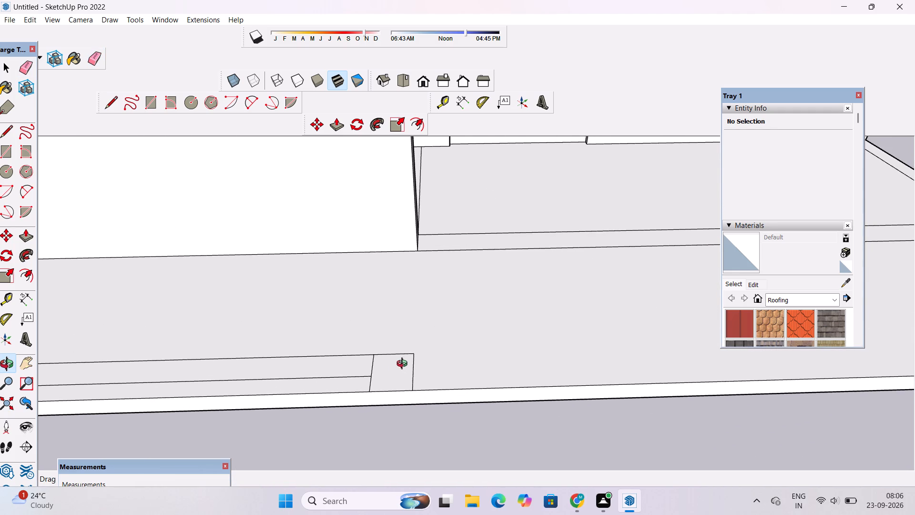
{"action": "scroll", "coordinate": [420, 371], "scroll_direction": "up", "scroll_amount": 4}
{"action": "key", "text": "space"}
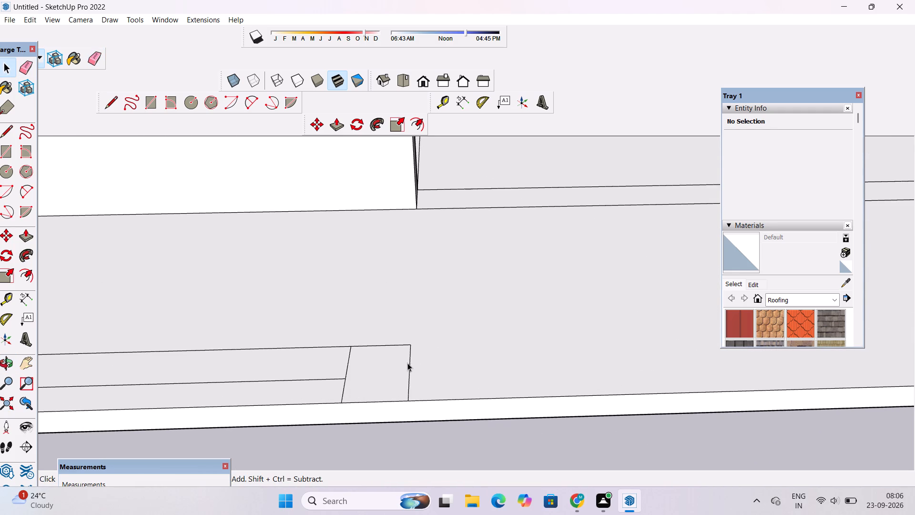
{"action": "left_click", "coordinate": [410, 361]}
{"action": "key", "text": "m"}
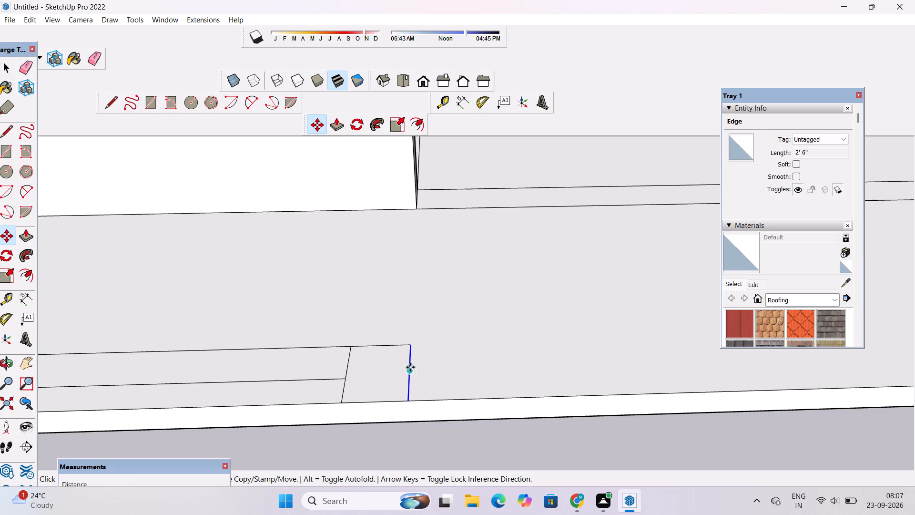
{"action": "left_click", "coordinate": [410, 373]}
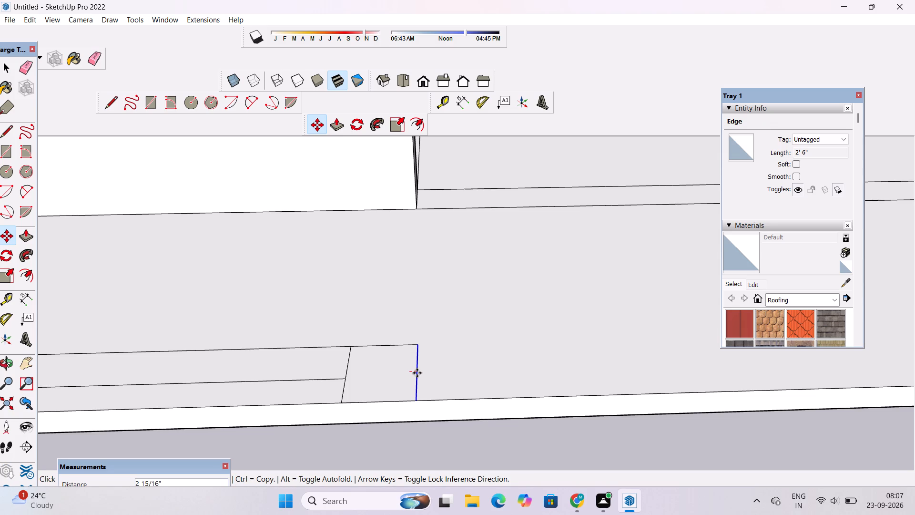
{"action": "left_click", "coordinate": [418, 372]}
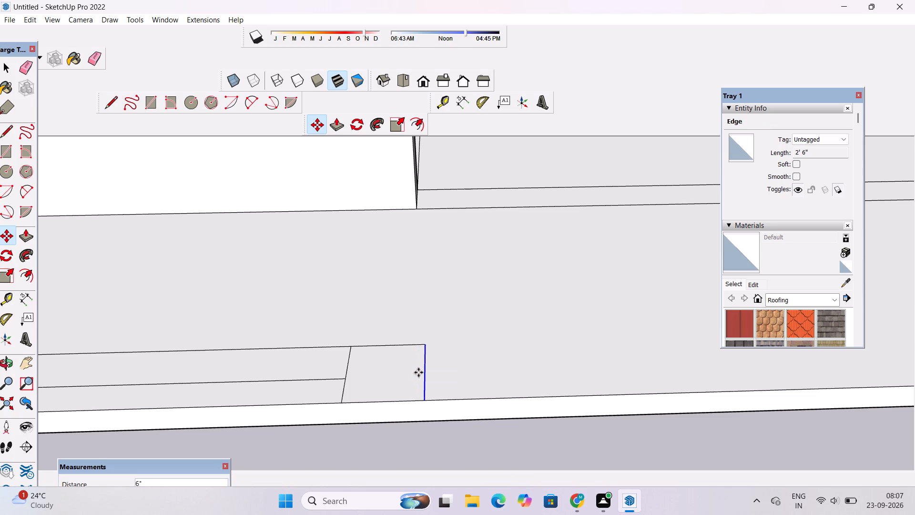
Push/Pull the widened front square up 16' into a pillar, matching the top of the low side wall.
{"action": "key", "text": "space"}
{"action": "left_click", "coordinate": [407, 372]}
{"action": "left_click", "coordinate": [407, 372]}
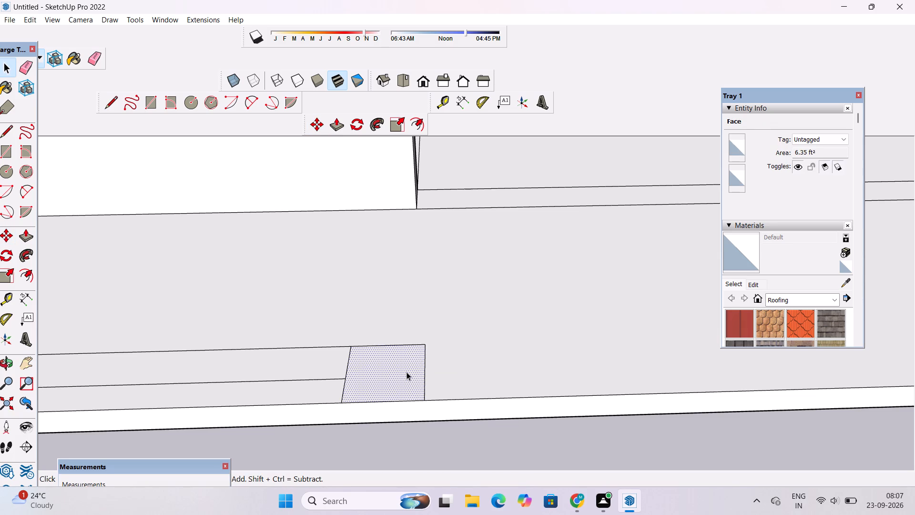
{"action": "key", "text": "p"}
{"action": "left_click", "coordinate": [407, 372]}
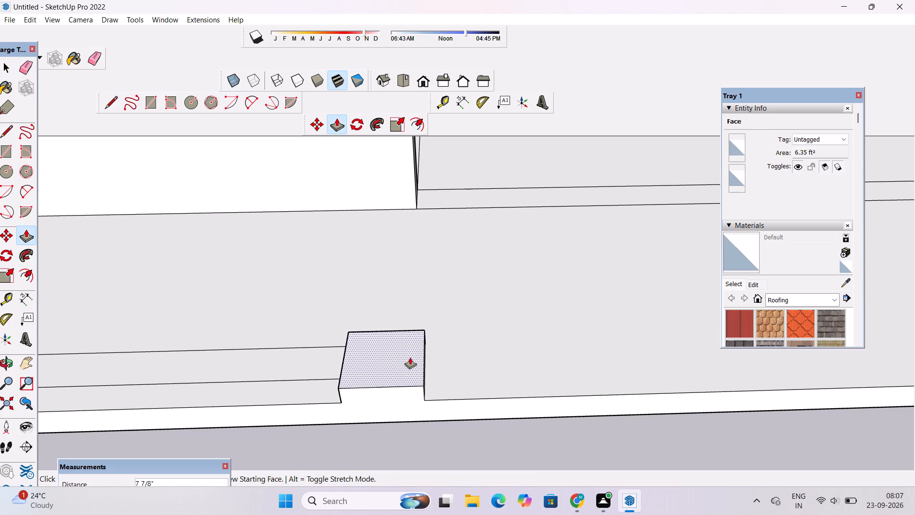
{"action": "scroll", "coordinate": [410, 357], "scroll_direction": "down", "scroll_amount": 17}
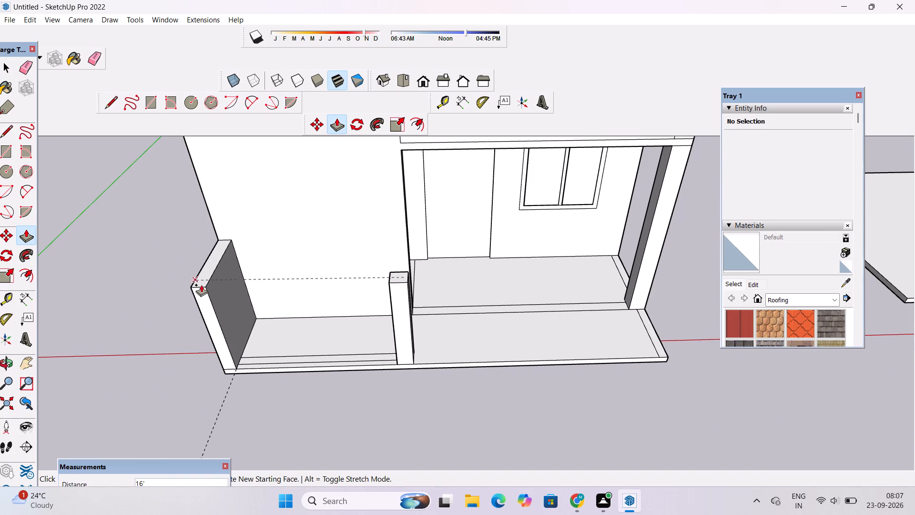
{"action": "left_click", "coordinate": [203, 288]}
Push/Pull the inner front floor strip between the low side wall and the pillar up 15'.
{"action": "scroll", "coordinate": [341, 363], "scroll_direction": "up", "scroll_amount": 4}
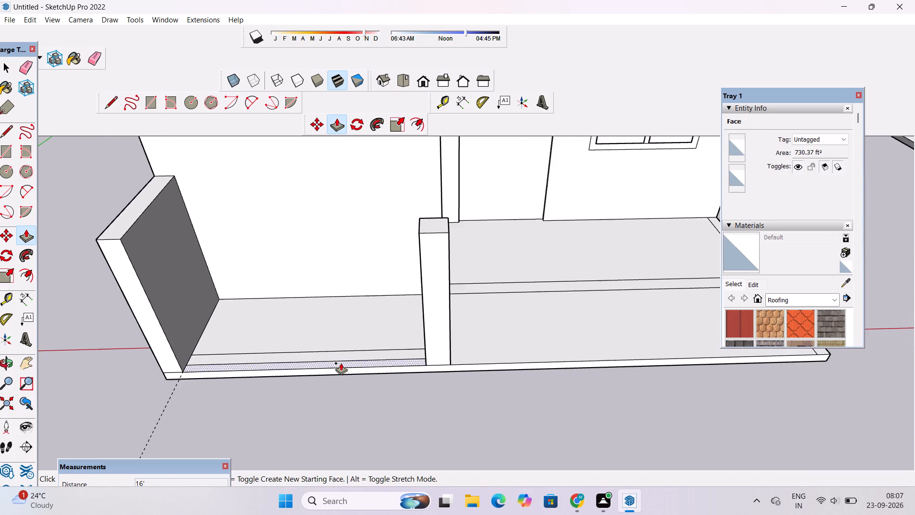
{"action": "scroll", "coordinate": [341, 363], "scroll_direction": "up", "scroll_amount": 4}
{"action": "left_click", "coordinate": [348, 353]}
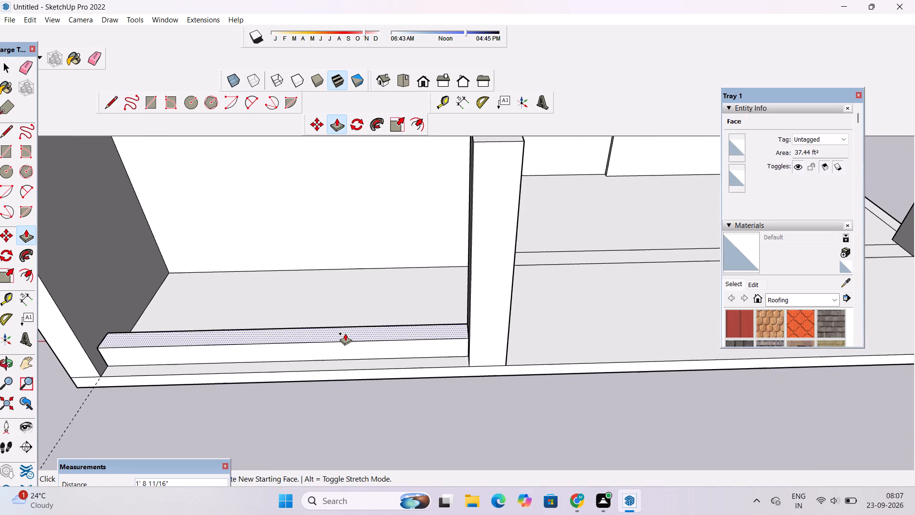
{"action": "scroll", "coordinate": [345, 333], "scroll_direction": "down", "scroll_amount": 6}
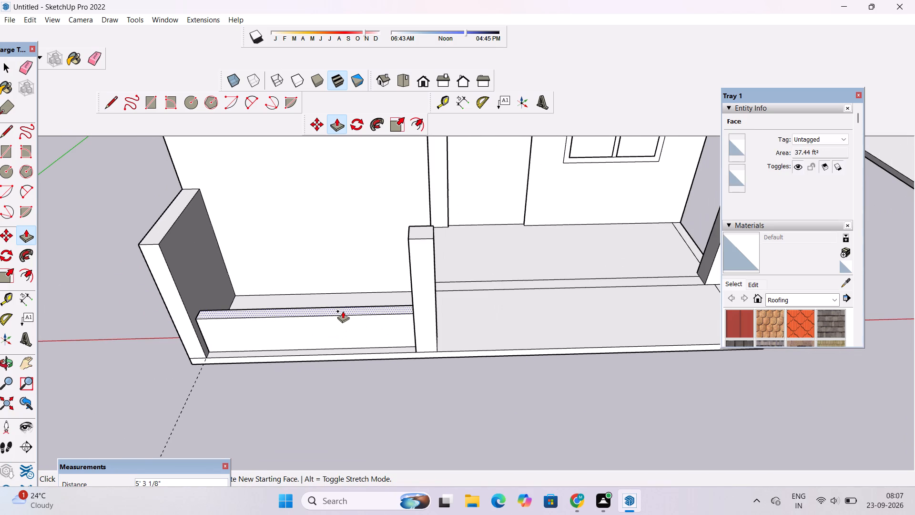
{"action": "type", "text": "15'"}
{"action": "key", "text": "Return"}
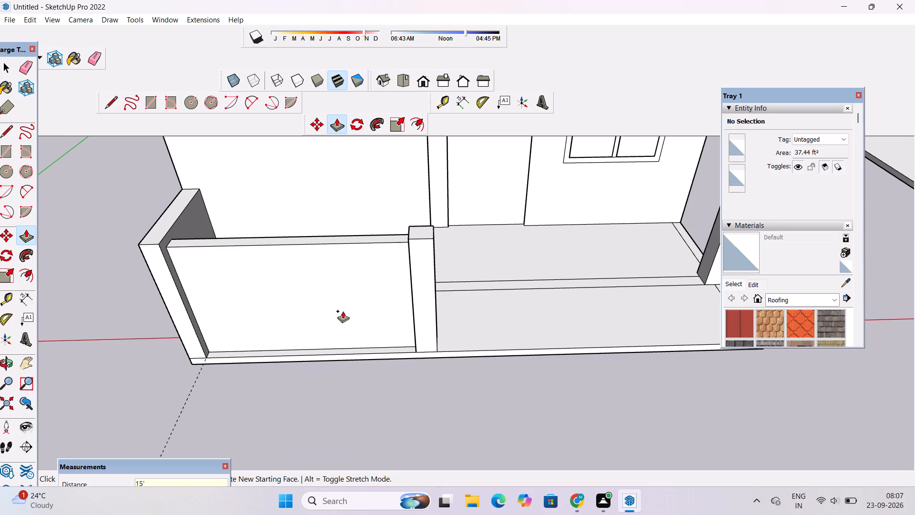
{"action": "key", "text": "o"}
{"action": "scroll", "coordinate": [340, 312], "scroll_direction": "down", "scroll_amount": 6}
{"action": "left_click_drag", "start_coordinate": [368, 347], "coordinate": [362, 213]}
{"action": "scroll", "coordinate": [350, 254], "scroll_direction": "up", "scroll_amount": 4}
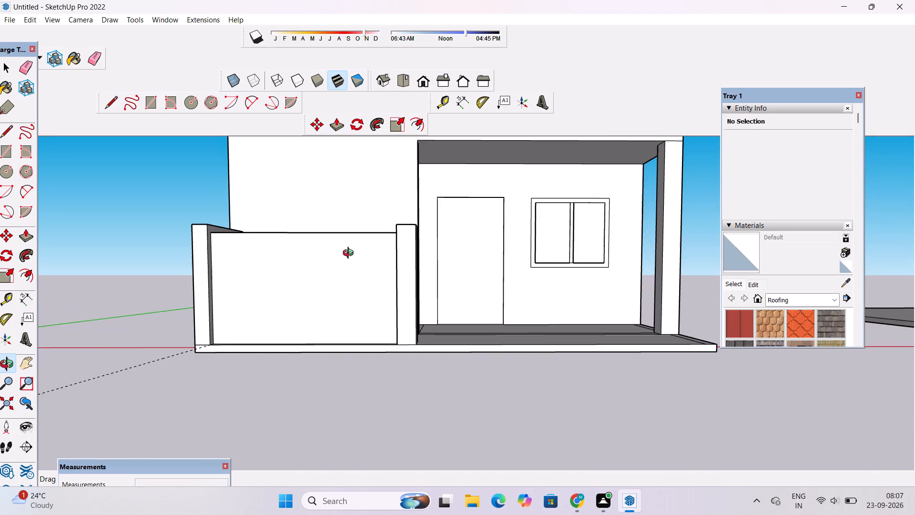
Examine the raised front wall and its pillar, and the open porch floor beside them.
{"action": "scroll", "coordinate": [350, 254], "scroll_direction": "up", "scroll_amount": 3}
{"action": "left_click_drag", "start_coordinate": [344, 263], "coordinate": [310, 306]}
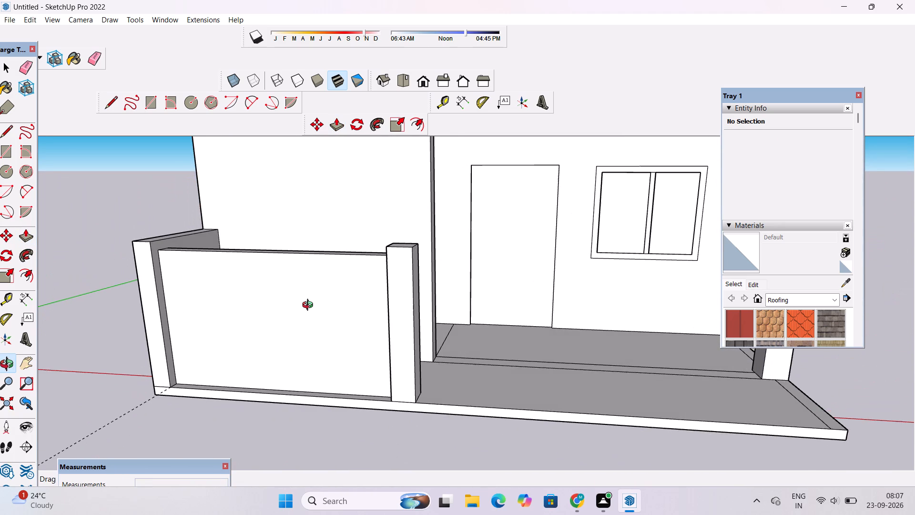
{"action": "scroll", "coordinate": [310, 306], "scroll_direction": "up", "scroll_amount": 9}
{"action": "scroll", "coordinate": [310, 306], "scroll_direction": "down", "scroll_amount": 2}
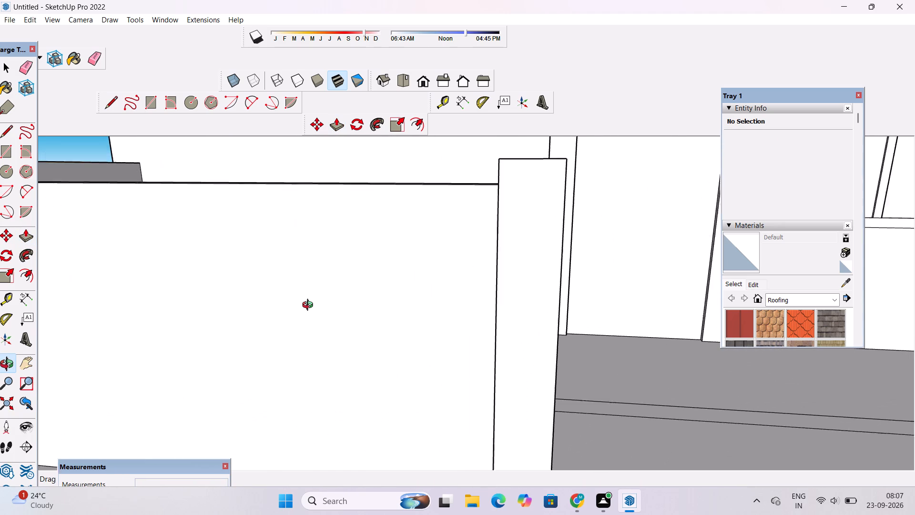
{"action": "scroll", "coordinate": [310, 306], "scroll_direction": "down", "scroll_amount": 3}
{"action": "left_click_drag", "start_coordinate": [309, 306], "coordinate": [237, 314], "text": "shift"}
{"action": "scroll", "coordinate": [237, 314], "scroll_direction": "down", "scroll_amount": 5}
{"action": "left_click_drag", "start_coordinate": [247, 320], "coordinate": [293, 325]}
{"action": "left_click_drag", "start_coordinate": [318, 317], "coordinate": [156, 302], "text": "shift"}
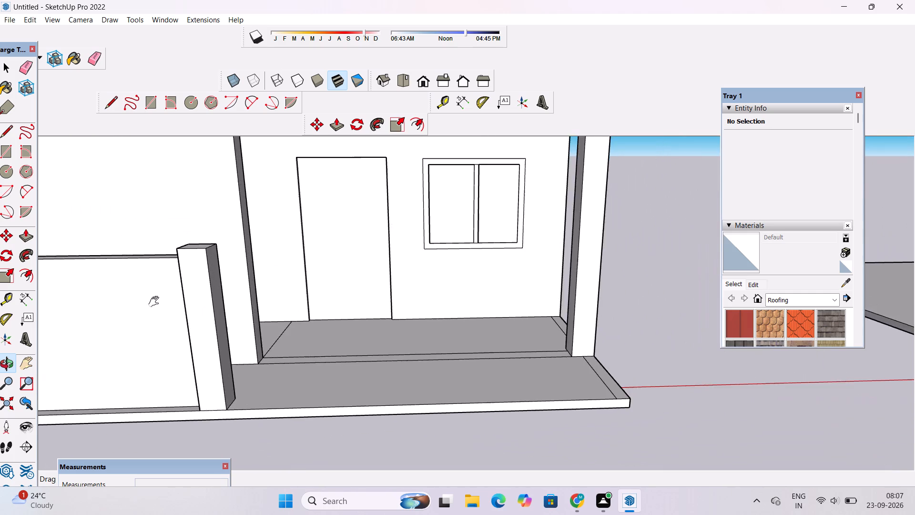
Push/Pull the narrow side floor strip between the porch's corner column and the house wall up 15'.
{"action": "scroll", "coordinate": [156, 302], "scroll_direction": "down", "scroll_amount": 4}
{"action": "left_click_drag", "start_coordinate": [292, 292], "coordinate": [305, 325], "text": "shift"}
{"action": "scroll", "coordinate": [318, 329], "scroll_direction": "up", "scroll_amount": 3}
{"action": "left_click_drag", "start_coordinate": [318, 329], "coordinate": [314, 296], "text": "shift"}
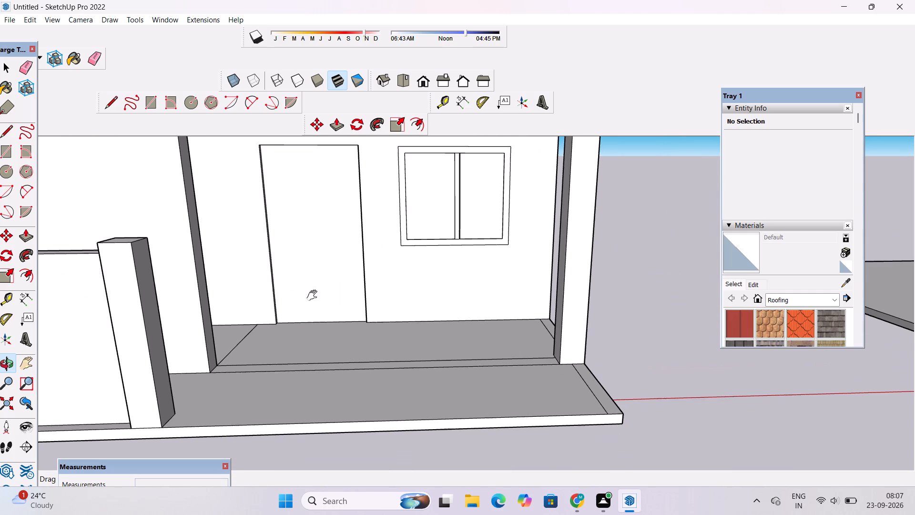
{"action": "left_click", "coordinate": [372, 318]}
{"action": "left_click_drag", "start_coordinate": [372, 316], "coordinate": [389, 365]}
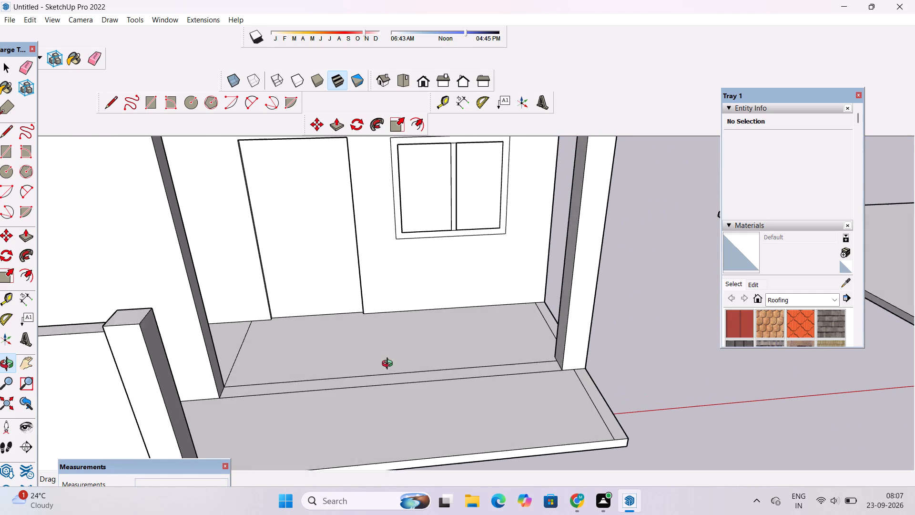
{"action": "left_click_drag", "start_coordinate": [389, 365], "coordinate": [390, 365]}
{"action": "key", "text": "p"}
{"action": "scroll", "coordinate": [533, 304], "scroll_direction": "up", "scroll_amount": 5}
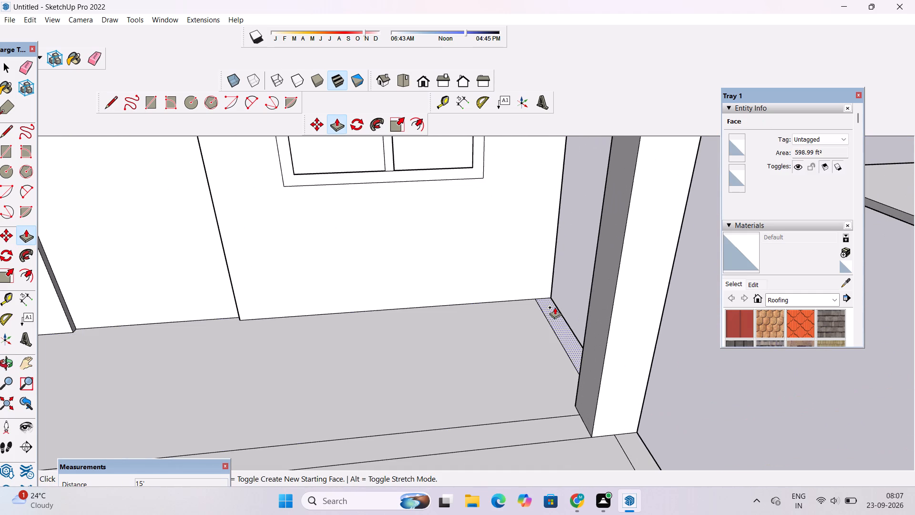
{"action": "key", "text": "o"}
{"action": "left_click_drag", "start_coordinate": [544, 314], "coordinate": [381, 268]}
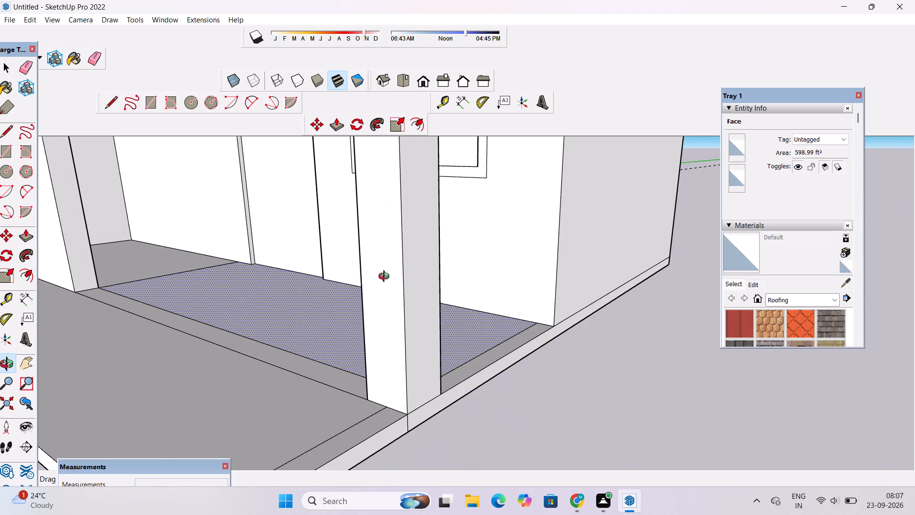
{"action": "left_click_drag", "start_coordinate": [418, 308], "coordinate": [417, 320]}
{"action": "key", "text": "p"}
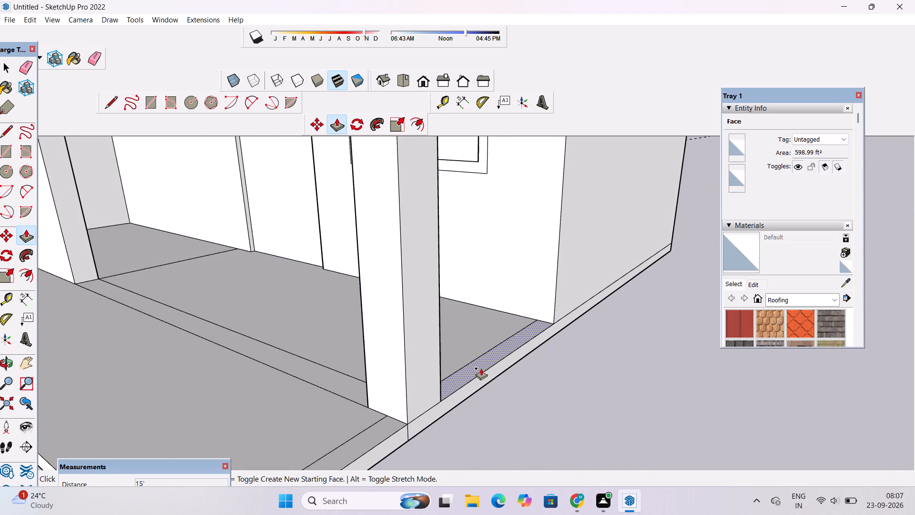
{"action": "left_click", "coordinate": [481, 368]}
{"action": "scroll", "coordinate": [482, 342], "scroll_direction": "down", "scroll_amount": 9}
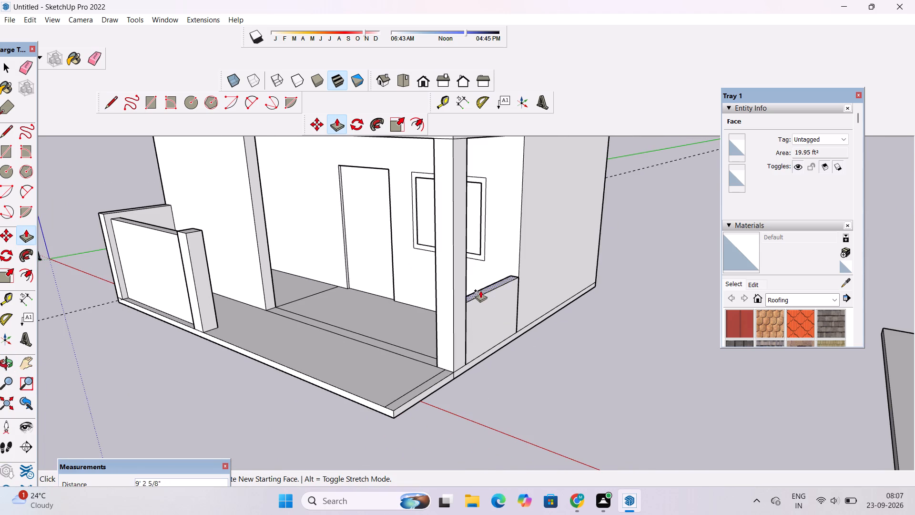
{"action": "type", "text": "15'"}
{"action": "key", "text": "Return"}
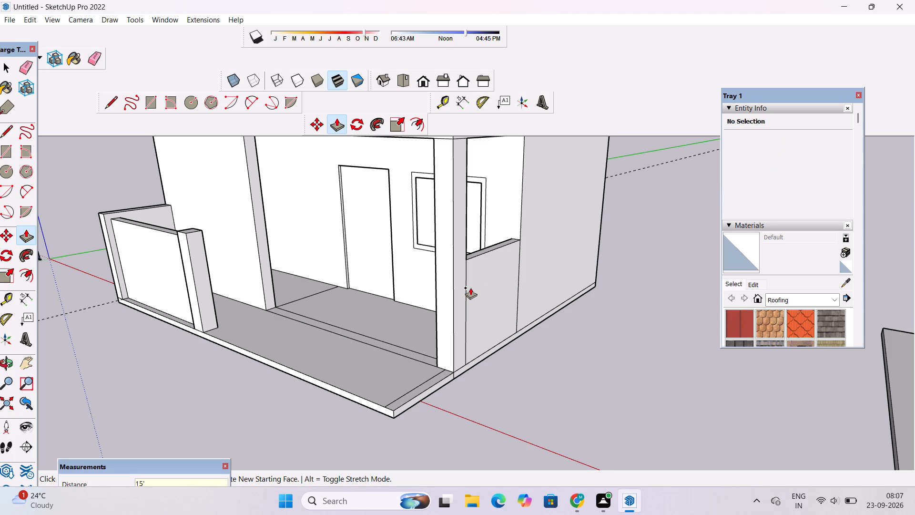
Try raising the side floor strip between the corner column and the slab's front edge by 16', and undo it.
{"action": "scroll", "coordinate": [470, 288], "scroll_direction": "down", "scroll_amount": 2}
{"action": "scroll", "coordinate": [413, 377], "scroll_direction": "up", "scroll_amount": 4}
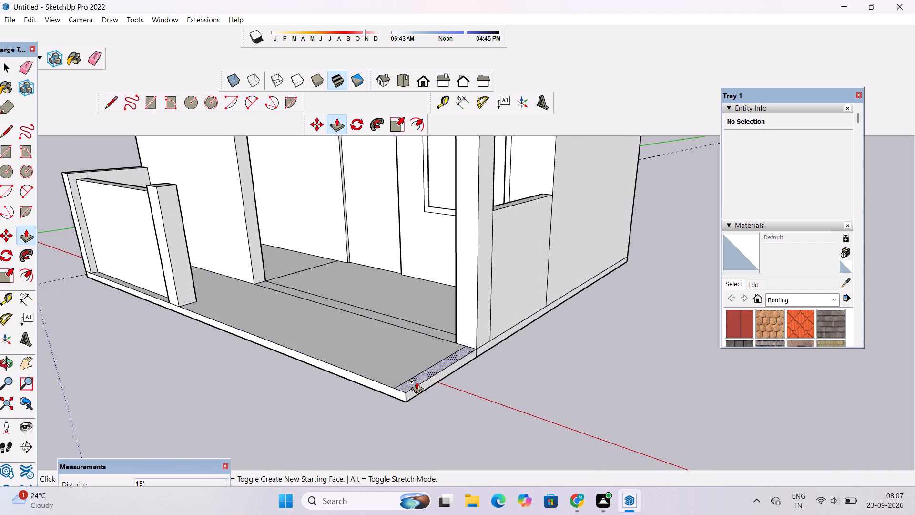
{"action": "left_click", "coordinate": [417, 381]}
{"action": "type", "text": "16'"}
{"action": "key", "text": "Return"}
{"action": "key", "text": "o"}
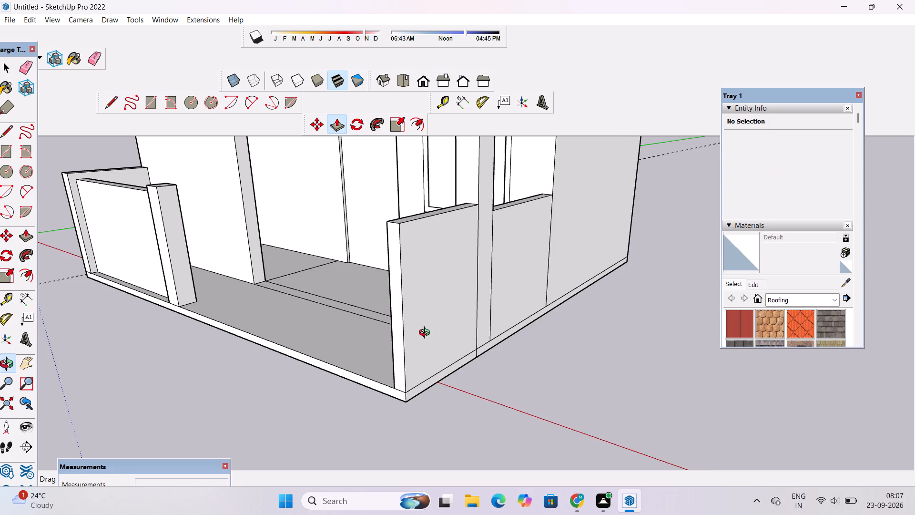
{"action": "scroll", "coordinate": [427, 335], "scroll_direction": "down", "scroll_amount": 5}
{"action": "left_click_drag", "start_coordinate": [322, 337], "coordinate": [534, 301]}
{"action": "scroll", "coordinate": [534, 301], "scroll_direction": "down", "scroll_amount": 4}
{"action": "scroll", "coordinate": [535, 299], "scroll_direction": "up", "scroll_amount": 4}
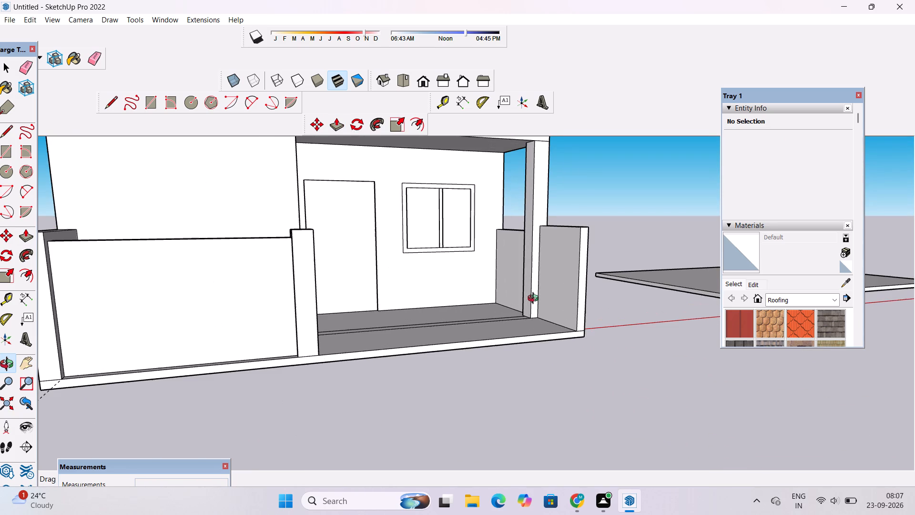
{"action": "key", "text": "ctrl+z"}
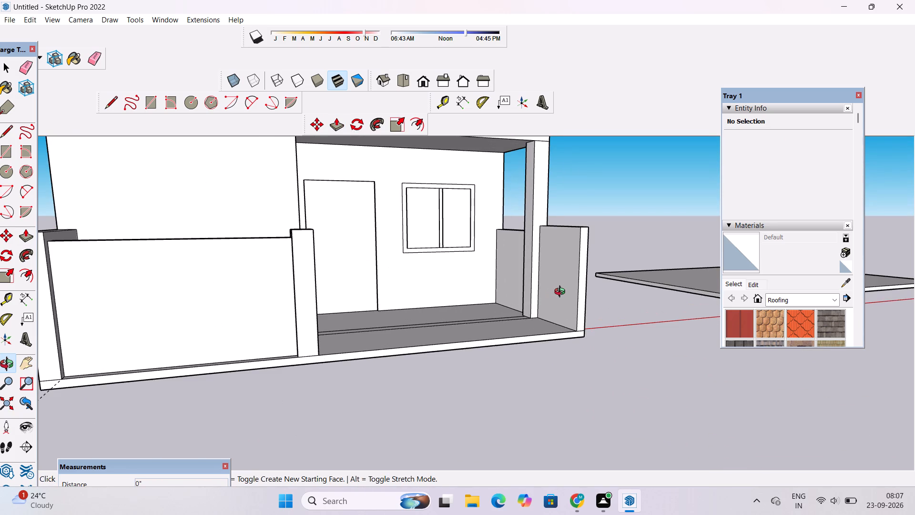
Push/Pull the side floor strip from the corner column to the slab's front edge up 15'.
{"action": "left_click_drag", "start_coordinate": [560, 299], "coordinate": [521, 404]}
{"action": "scroll", "coordinate": [548, 363], "scroll_direction": "up", "scroll_amount": 5}
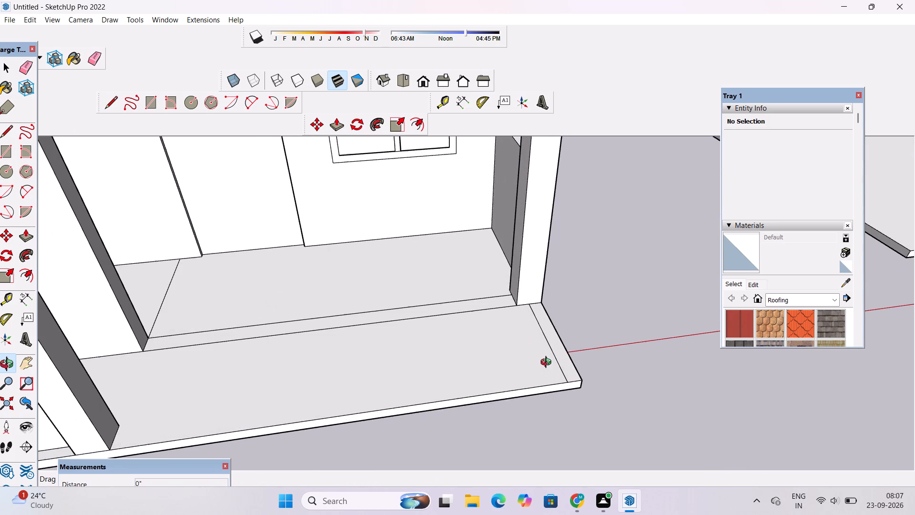
{"action": "scroll", "coordinate": [548, 363], "scroll_direction": "up", "scroll_amount": 9}
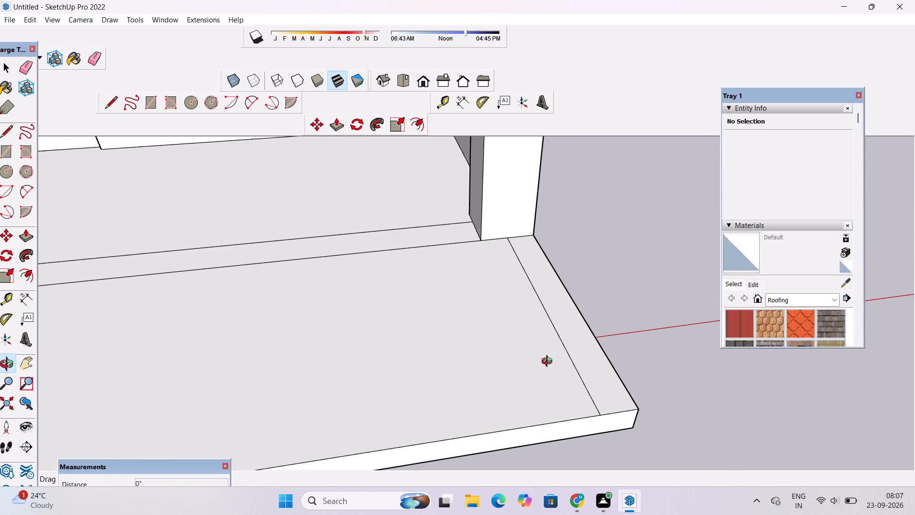
{"action": "scroll", "coordinate": [549, 362], "scroll_direction": "down", "scroll_amount": 1}
{"action": "left_click_drag", "start_coordinate": [563, 357], "coordinate": [561, 362]}
{"action": "left_click_drag", "start_coordinate": [561, 362], "coordinate": [530, 370], "text": "shift"}
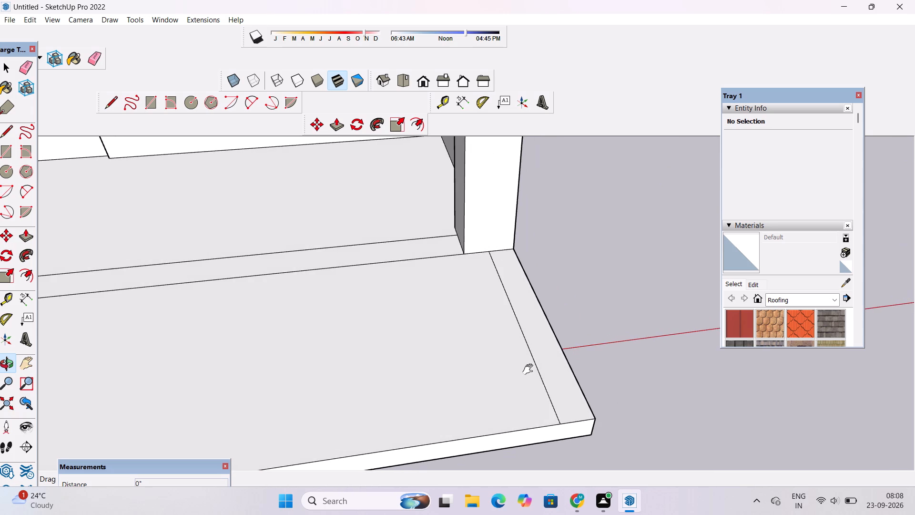
{"action": "left_click_drag", "start_coordinate": [543, 377], "coordinate": [529, 355]}
{"action": "left_click_drag", "start_coordinate": [529, 355], "coordinate": [486, 354], "text": "shift"}
{"action": "scroll", "coordinate": [486, 354], "scroll_direction": "down", "scroll_amount": 4}
{"action": "left_click_drag", "start_coordinate": [487, 355], "coordinate": [492, 407]}
{"action": "left_click_drag", "start_coordinate": [492, 407], "coordinate": [481, 377], "text": "shift"}
{"action": "key", "text": "p"}
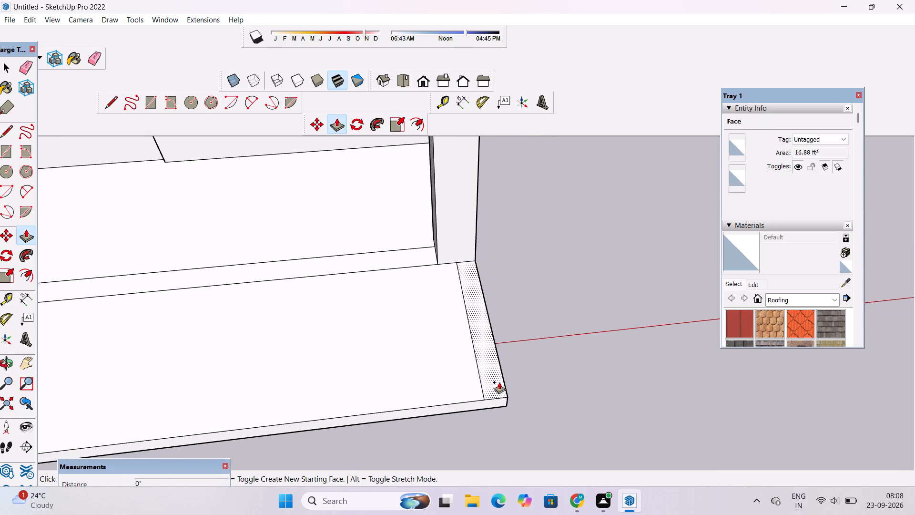
{"action": "left_click", "coordinate": [499, 382]}
{"action": "type", "text": "15'"}
{"action": "key", "text": "Return"}
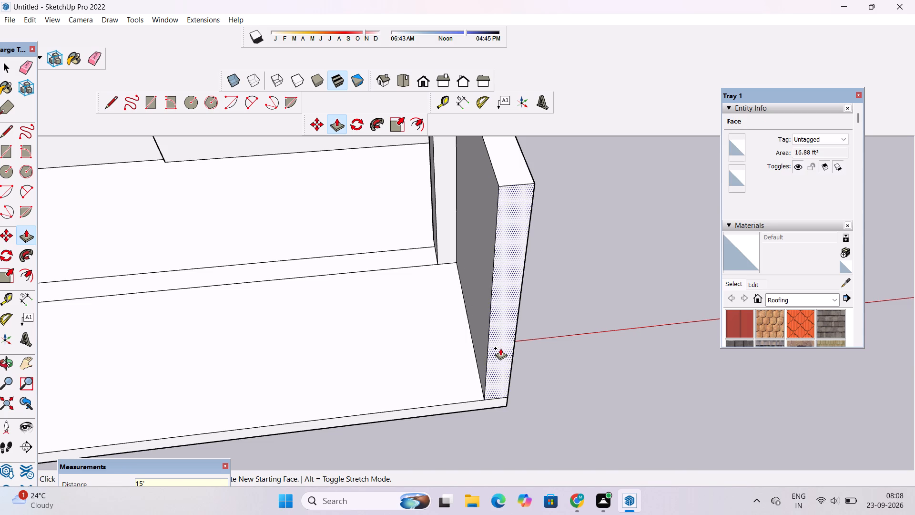
Examine the new low side walls against the front wall, the pillar and the rest of the building.
{"action": "key", "text": "o"}
{"action": "scroll", "coordinate": [500, 348], "scroll_direction": "down", "scroll_amount": 7}
{"action": "left_click_drag", "start_coordinate": [504, 401], "coordinate": [486, 354]}
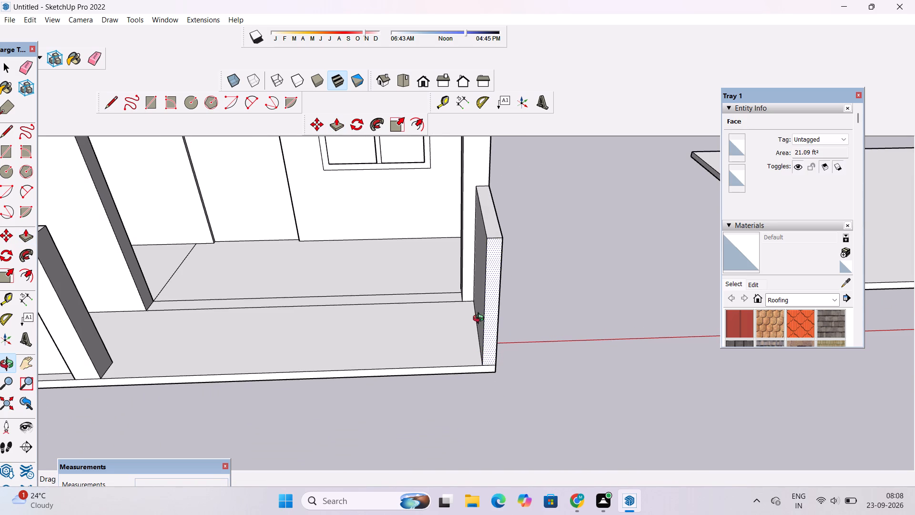
{"action": "scroll", "coordinate": [552, 292], "scroll_direction": "down", "scroll_amount": 7}
{"action": "scroll", "coordinate": [550, 305], "scroll_direction": "up", "scroll_amount": 1}
{"action": "scroll", "coordinate": [550, 311], "scroll_direction": "down", "scroll_amount": 3}
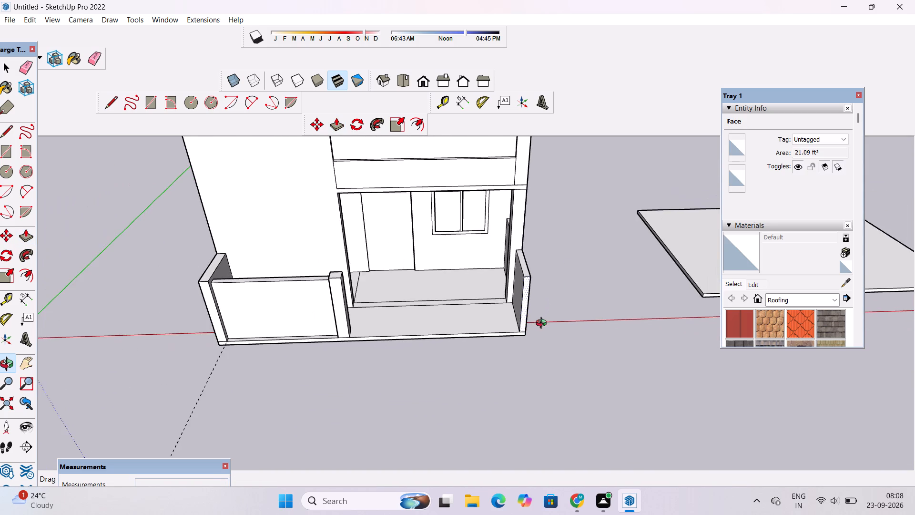
{"action": "left_click_drag", "start_coordinate": [543, 324], "coordinate": [489, 294]}
{"action": "scroll", "coordinate": [558, 293], "scroll_direction": "up", "scroll_amount": 3}
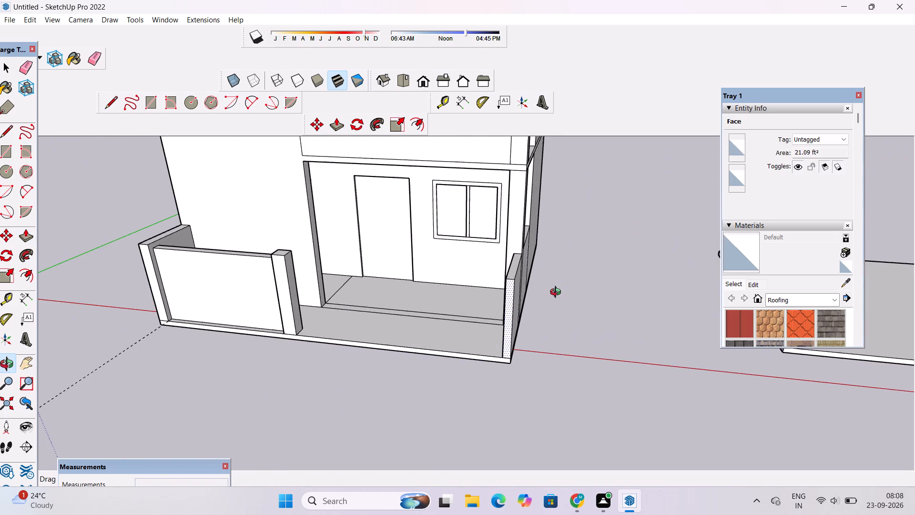
{"action": "scroll", "coordinate": [494, 312], "scroll_direction": "down", "scroll_amount": 6}
{"action": "left_click_drag", "start_coordinate": [442, 303], "coordinate": [531, 289]}
{"action": "left_click_drag", "start_coordinate": [485, 338], "coordinate": [522, 325], "text": "shift"}
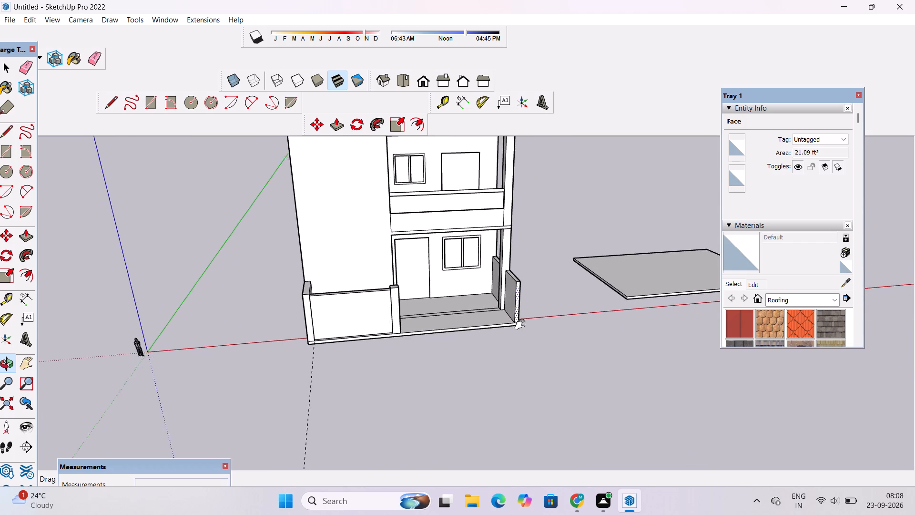
{"action": "left_click_drag", "start_coordinate": [522, 325], "coordinate": [532, 322], "text": "shift"}
{"action": "scroll", "coordinate": [532, 322], "scroll_direction": "up", "scroll_amount": 1}
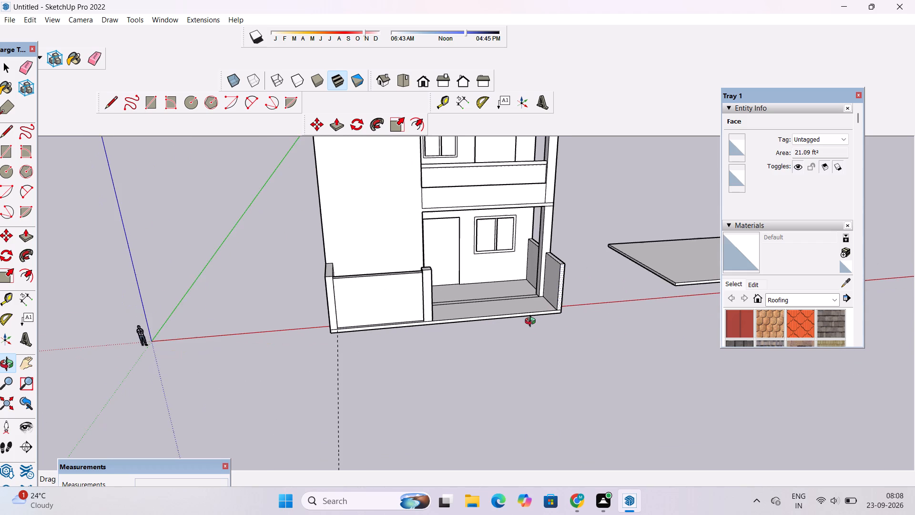
{"action": "scroll", "coordinate": [532, 322], "scroll_direction": "up", "scroll_amount": 1}
{"action": "scroll", "coordinate": [421, 275], "scroll_direction": "up", "scroll_amount": 5}
{"action": "scroll", "coordinate": [421, 275], "scroll_direction": "down", "scroll_amount": 1}
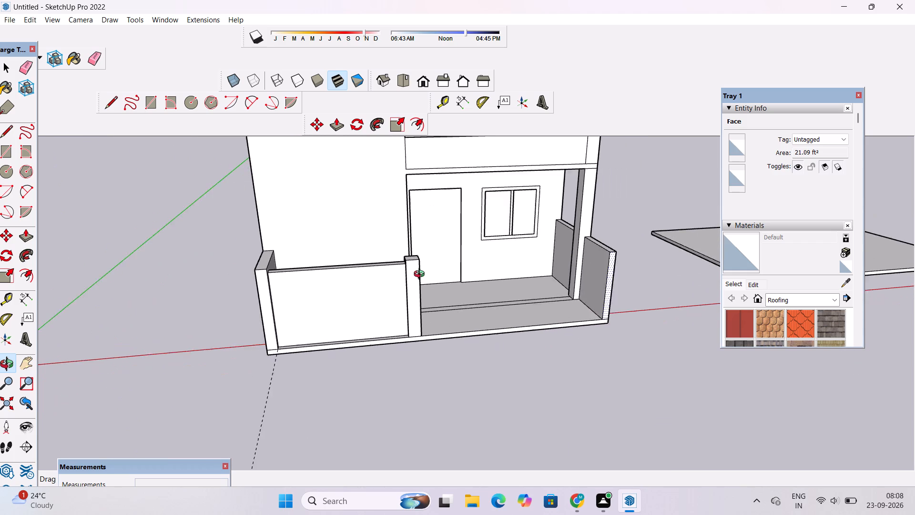
{"action": "scroll", "coordinate": [421, 275], "scroll_direction": "down", "scroll_amount": 2}
{"action": "scroll", "coordinate": [423, 273], "scroll_direction": "up", "scroll_amount": 4}
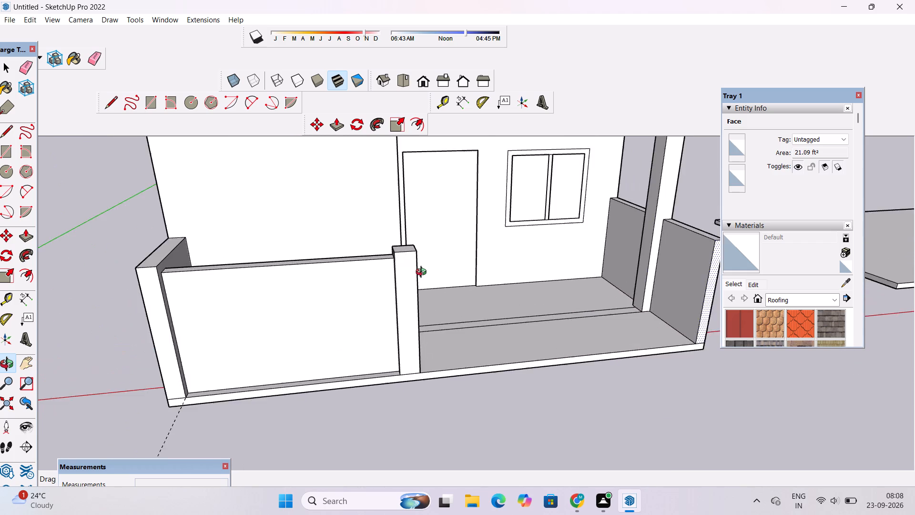
Examine the open front stretch of the slab between the pillar and the far low side wall.
{"action": "scroll", "coordinate": [423, 273], "scroll_direction": "down", "scroll_amount": 11}
{"action": "left_click_drag", "start_coordinate": [452, 300], "coordinate": [360, 291]}
{"action": "scroll", "coordinate": [433, 277], "scroll_direction": "up", "scroll_amount": 11}
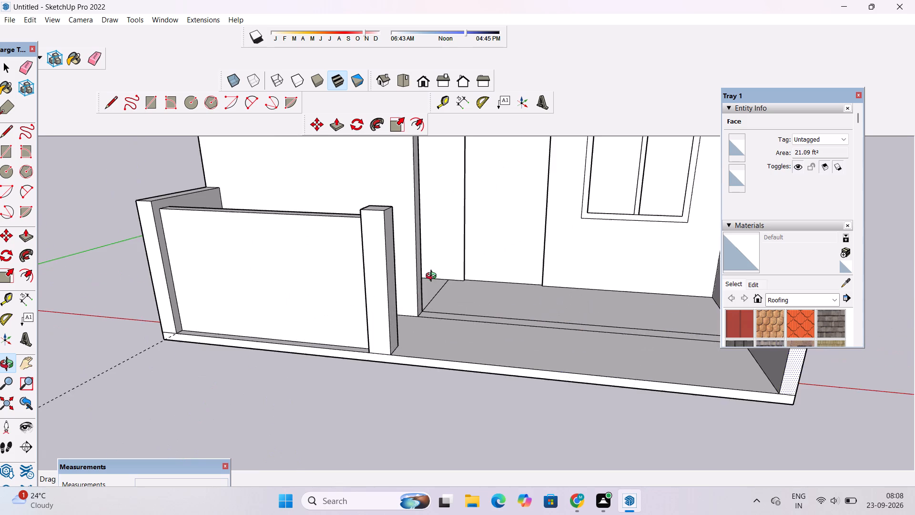
{"action": "left_click_drag", "start_coordinate": [452, 284], "coordinate": [327, 304]}
{"action": "scroll", "coordinate": [347, 317], "scroll_direction": "up", "scroll_amount": 2}
{"action": "left_click_drag", "start_coordinate": [347, 326], "coordinate": [345, 309]}
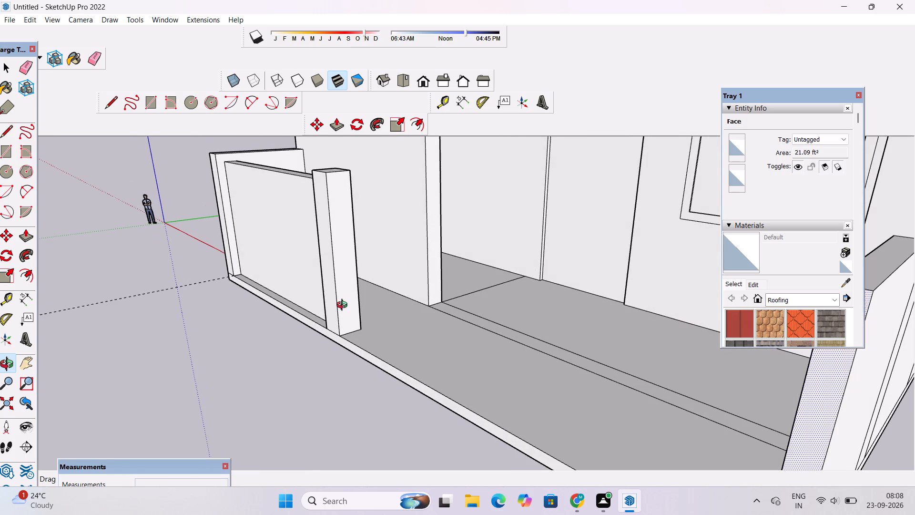
{"action": "scroll", "coordinate": [344, 304], "scroll_direction": "down", "scroll_amount": 3}
{"action": "left_click_drag", "start_coordinate": [344, 304], "coordinate": [295, 309]}
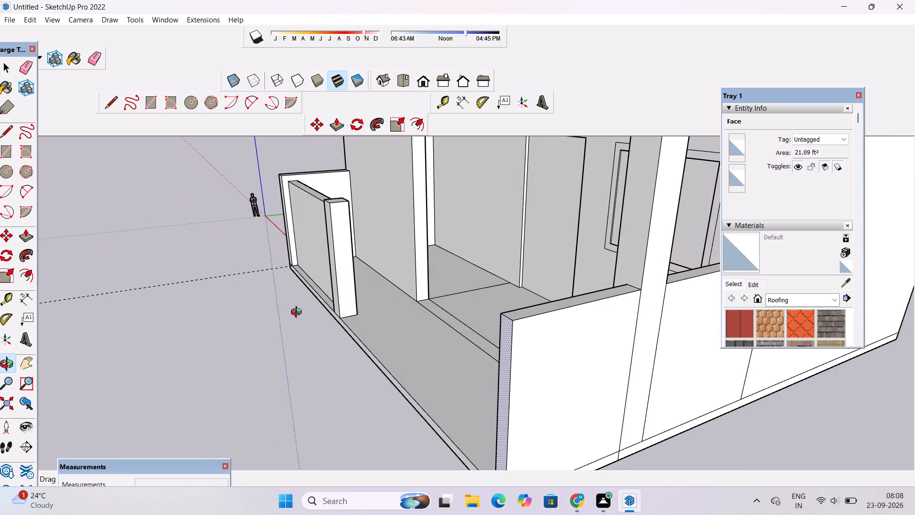
{"action": "left_click_drag", "start_coordinate": [307, 314], "coordinate": [314, 333], "text": "shift"}
{"action": "left_click_drag", "start_coordinate": [315, 336], "coordinate": [314, 319]}
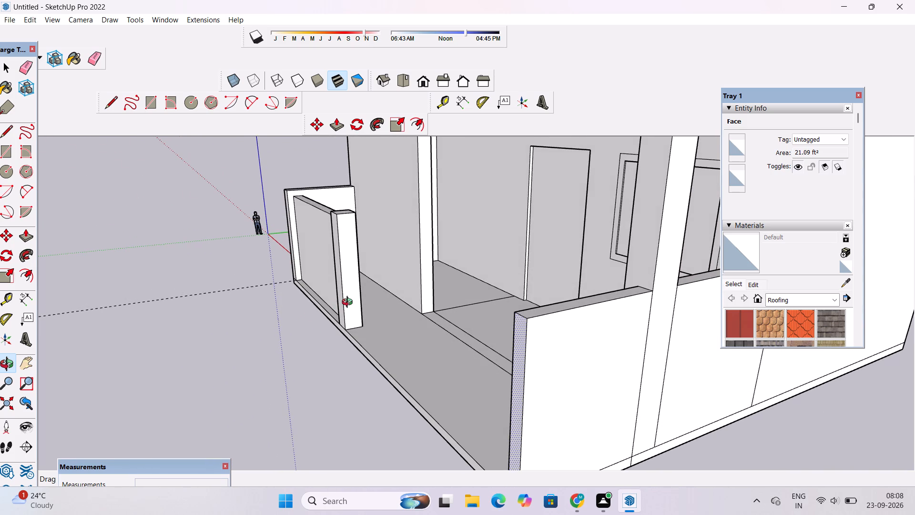
{"action": "scroll", "coordinate": [349, 303], "scroll_direction": "up", "scroll_amount": 4}
{"action": "scroll", "coordinate": [349, 303], "scroll_direction": "down", "scroll_amount": 4}
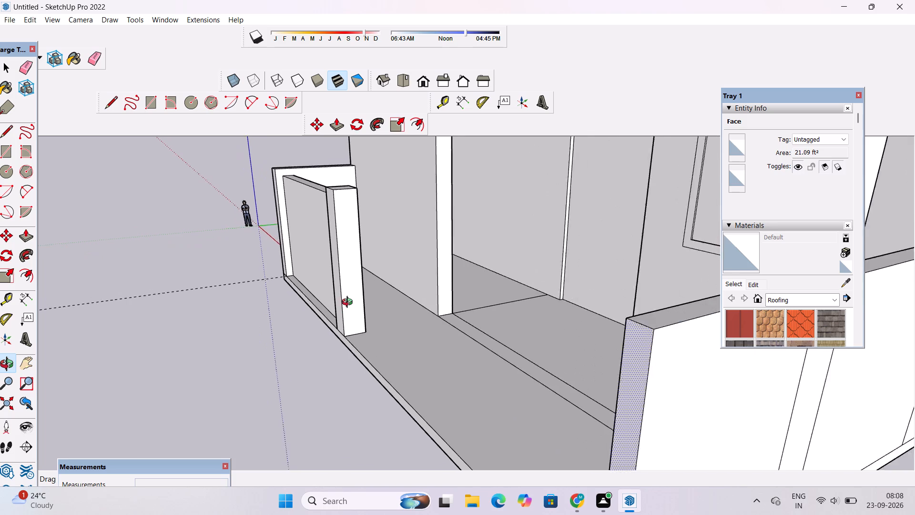
{"action": "scroll", "coordinate": [349, 303], "scroll_direction": "down", "scroll_amount": 1}
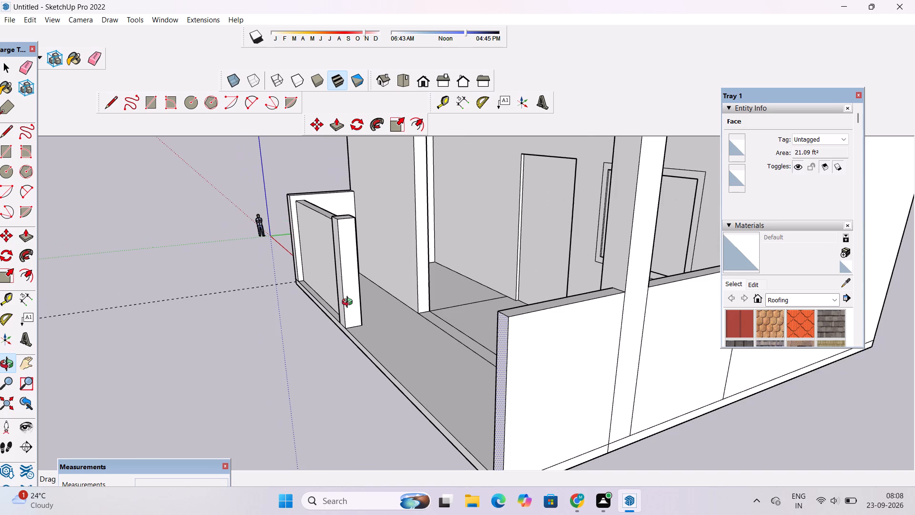
{"action": "scroll", "coordinate": [349, 303], "scroll_direction": "down", "scroll_amount": 3}
{"action": "scroll", "coordinate": [349, 303], "scroll_direction": "up", "scroll_amount": 5}
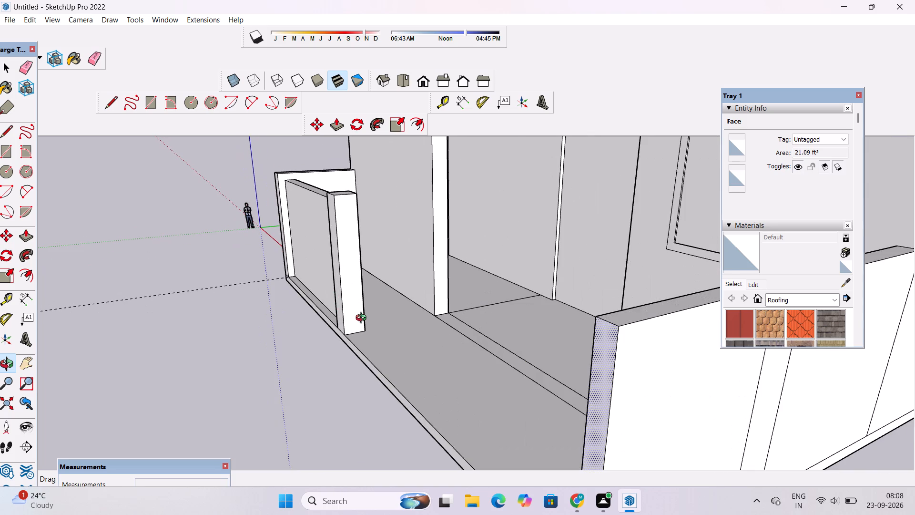
Draw a rectangle about 7 3/8" wide and 15' 2" tall on the pillar's inner side face, starting from its base edge.
{"action": "scroll", "coordinate": [358, 328], "scroll_direction": "up", "scroll_amount": 5}
{"action": "key", "text": "r"}
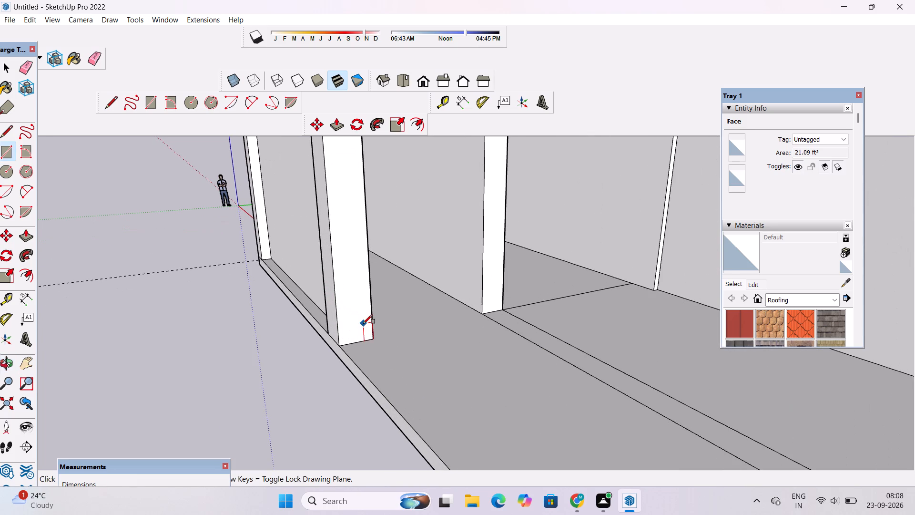
{"action": "scroll", "coordinate": [358, 342], "scroll_direction": "up", "scroll_amount": 11}
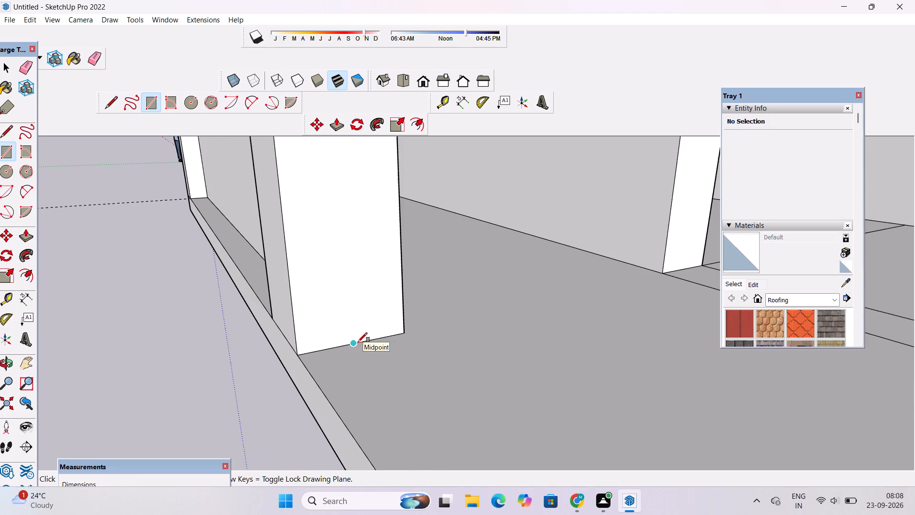
{"action": "left_click", "coordinate": [340, 346]}
{"action": "scroll", "coordinate": [340, 341], "scroll_direction": "down", "scroll_amount": 3}
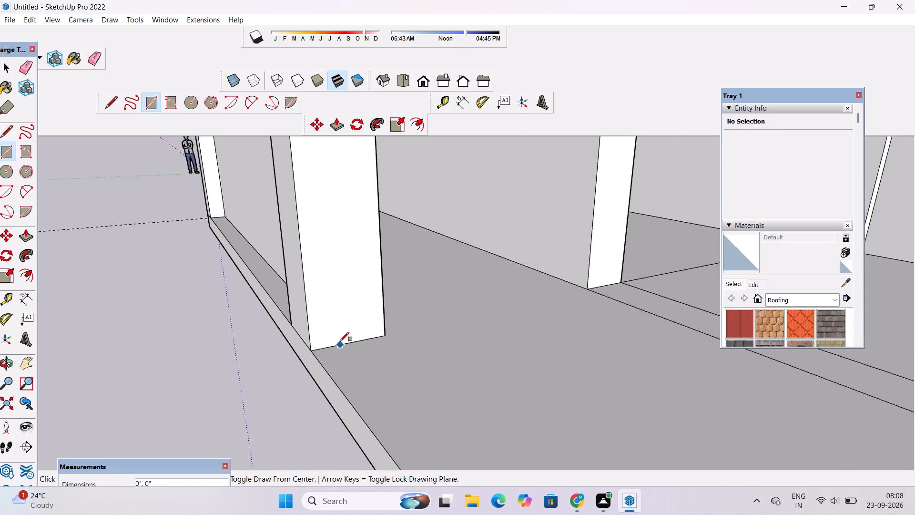
{"action": "scroll", "coordinate": [340, 341], "scroll_direction": "down", "scroll_amount": 7}
{"action": "scroll", "coordinate": [340, 341], "scroll_direction": "up", "scroll_amount": 1}
{"action": "scroll", "coordinate": [340, 341], "scroll_direction": "down", "scroll_amount": 4}
{"action": "scroll", "coordinate": [340, 341], "scroll_direction": "up", "scroll_amount": 1}
{"action": "scroll", "coordinate": [332, 243], "scroll_direction": "down", "scroll_amount": 5}
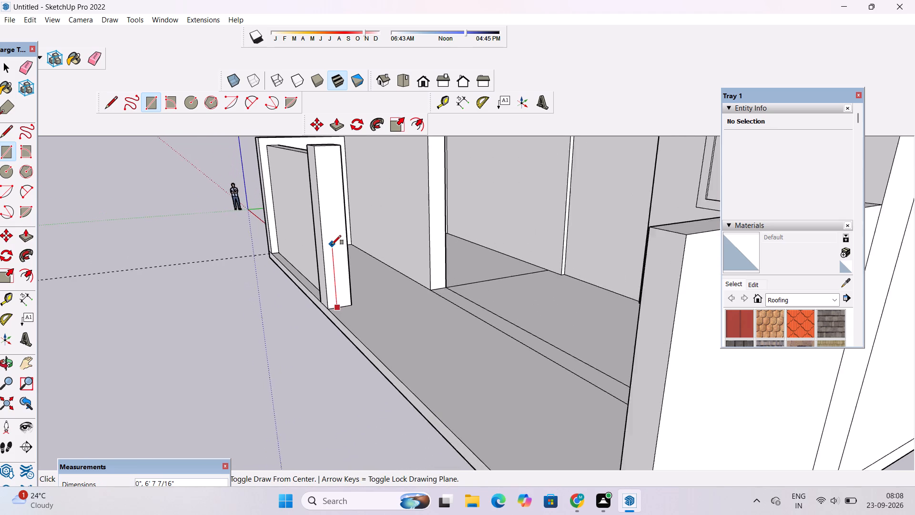
{"action": "scroll", "coordinate": [332, 245], "scroll_direction": "down", "scroll_amount": 4}
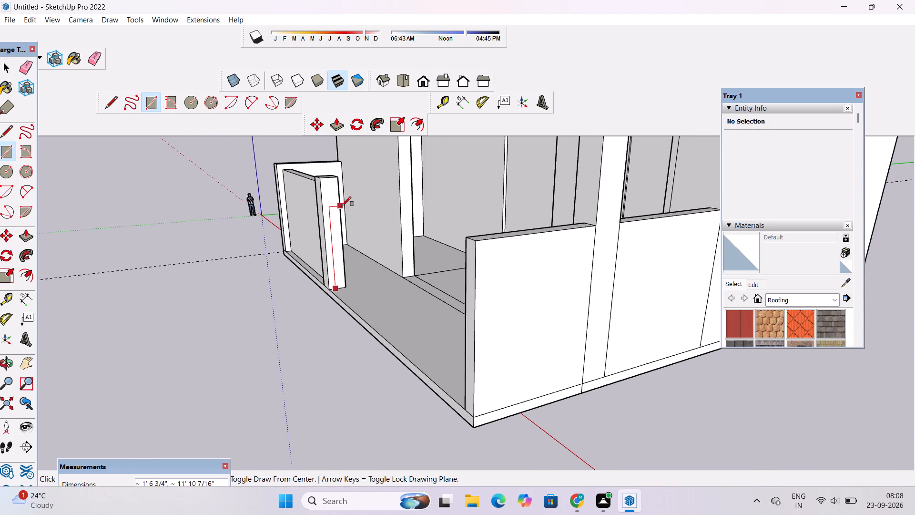
{"action": "scroll", "coordinate": [329, 187], "scroll_direction": "up", "scroll_amount": 8}
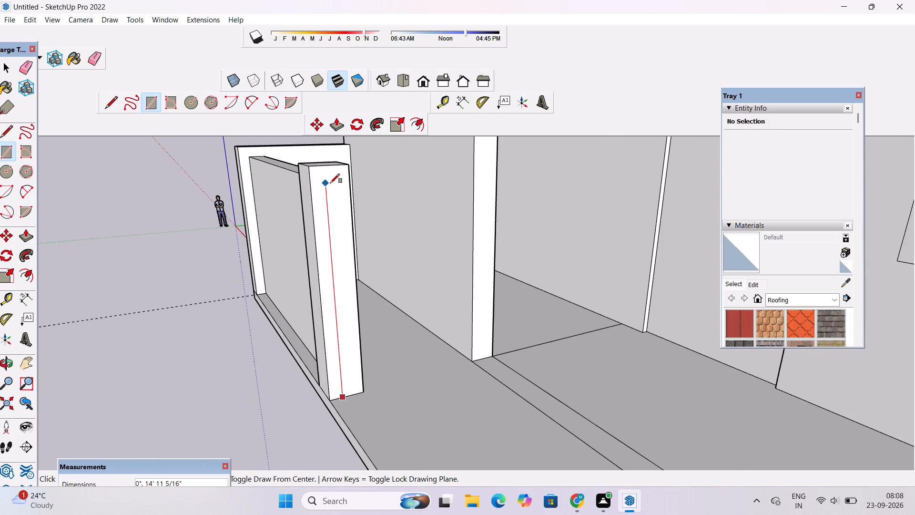
{"action": "scroll", "coordinate": [335, 178], "scroll_direction": "up", "scroll_amount": 2}
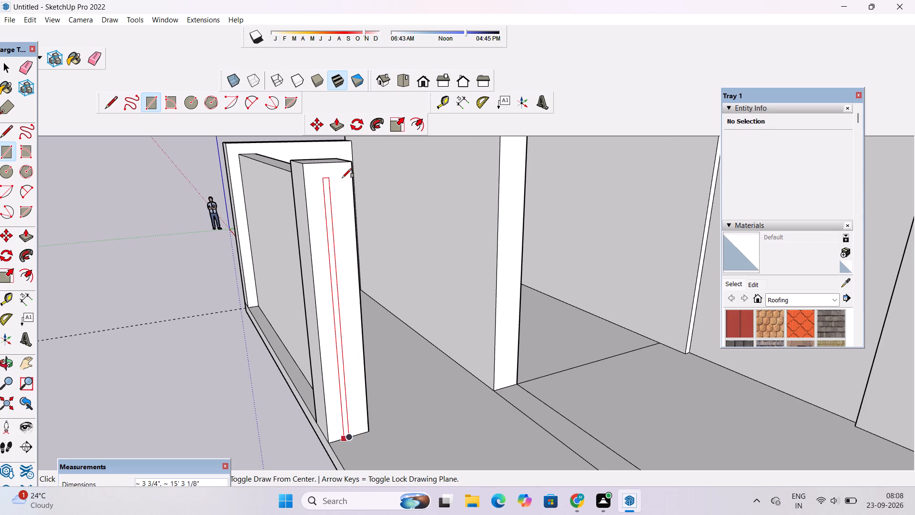
{"action": "scroll", "coordinate": [342, 178], "scroll_direction": "up", "scroll_amount": 8}
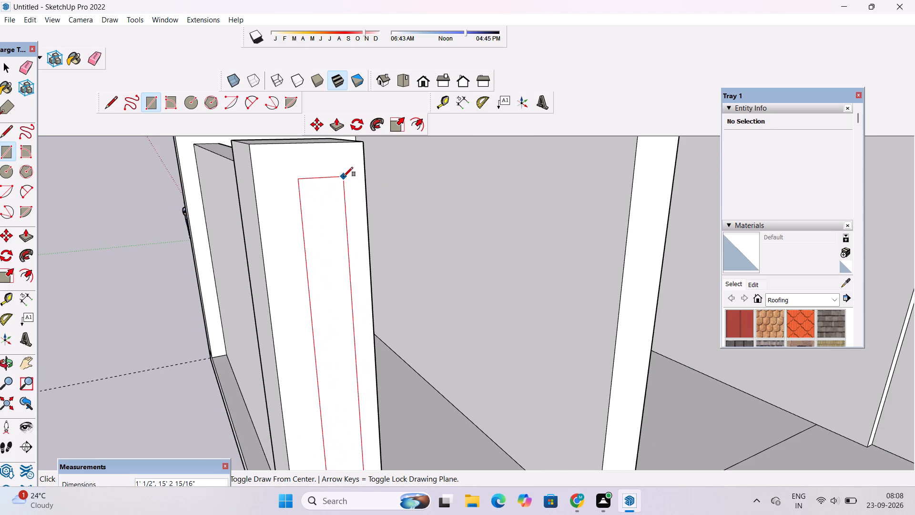
{"action": "scroll", "coordinate": [340, 179], "scroll_direction": "up", "scroll_amount": 11}
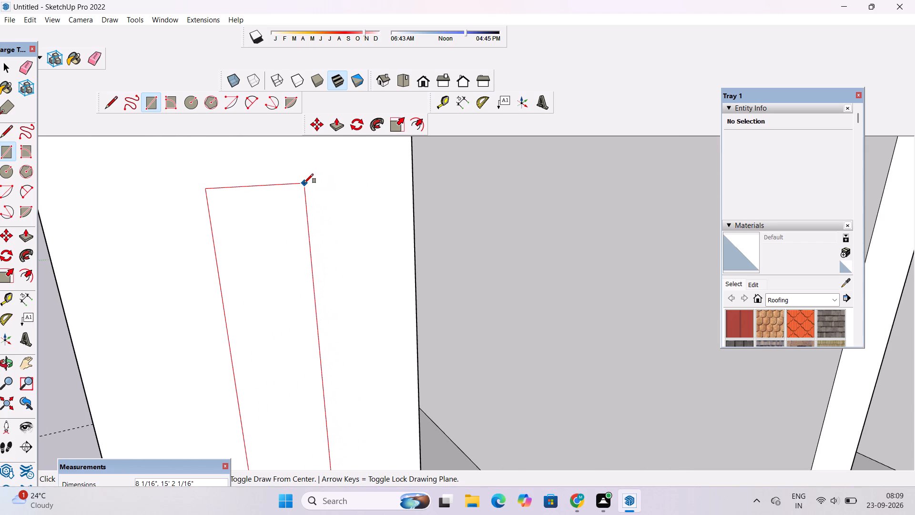
{"action": "left_click", "coordinate": [296, 184]}
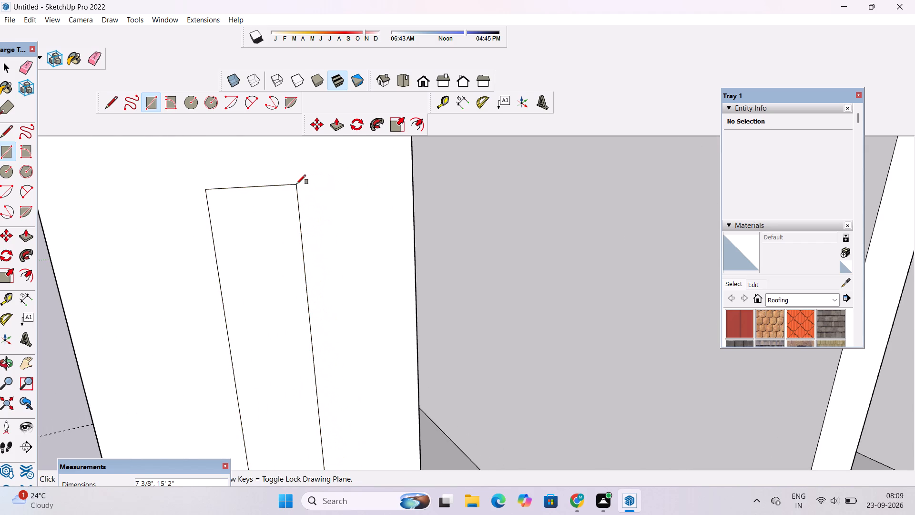
Push/Pull the tall rectangle on the pillar's side face about 39' 1" along the slab's front to the far side wall.
{"action": "scroll", "coordinate": [297, 176], "scroll_direction": "down", "scroll_amount": 8}
{"action": "scroll", "coordinate": [298, 174], "scroll_direction": "up", "scroll_amount": 1}
{"action": "scroll", "coordinate": [300, 170], "scroll_direction": "down", "scroll_amount": 6}
{"action": "scroll", "coordinate": [300, 170], "scroll_direction": "up", "scroll_amount": 1}
{"action": "scroll", "coordinate": [300, 170], "scroll_direction": "down", "scroll_amount": 6}
{"action": "scroll", "coordinate": [300, 170], "scroll_direction": "up", "scroll_amount": 1}
{"action": "scroll", "coordinate": [300, 170], "scroll_direction": "down", "scroll_amount": 5}
{"action": "scroll", "coordinate": [300, 170], "scroll_direction": "up", "scroll_amount": 1}
{"action": "scroll", "coordinate": [300, 170], "scroll_direction": "down", "scroll_amount": 7}
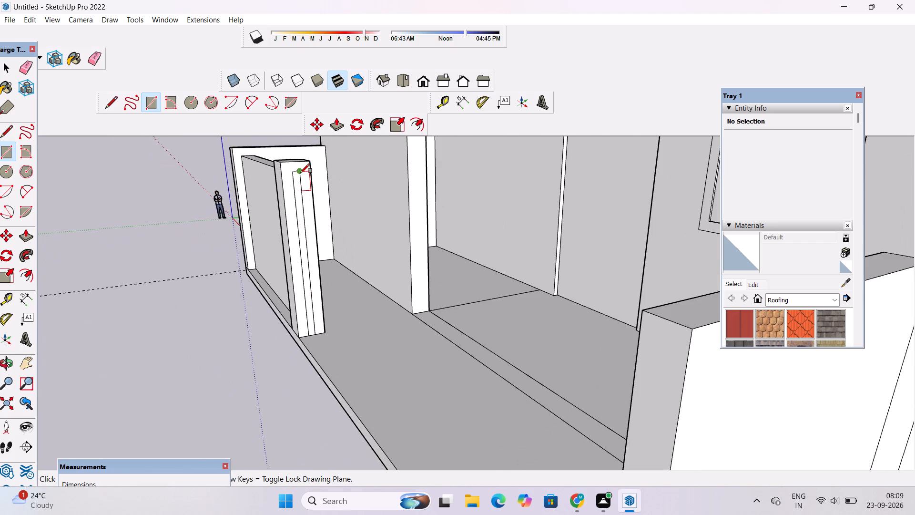
{"action": "scroll", "coordinate": [300, 174], "scroll_direction": "up", "scroll_amount": 4}
{"action": "key", "text": "o"}
{"action": "scroll", "coordinate": [300, 174], "scroll_direction": "down", "scroll_amount": 6}
{"action": "scroll", "coordinate": [300, 174], "scroll_direction": "up", "scroll_amount": 1}
{"action": "scroll", "coordinate": [302, 185], "scroll_direction": "down", "scroll_amount": 3}
{"action": "left_click_drag", "start_coordinate": [322, 226], "coordinate": [407, 251]}
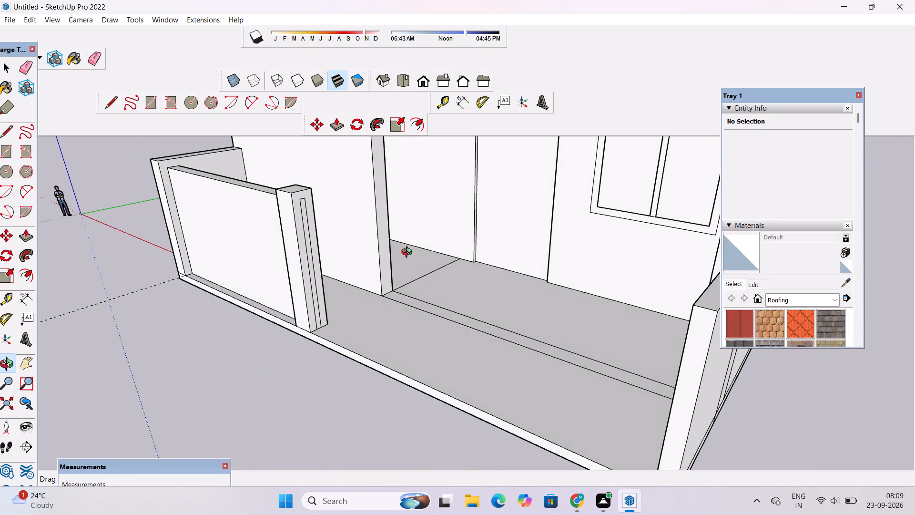
{"action": "left_click_drag", "start_coordinate": [405, 246], "coordinate": [382, 225]}
{"action": "left_click_drag", "start_coordinate": [357, 272], "coordinate": [466, 295]}
{"action": "left_click_drag", "start_coordinate": [466, 295], "coordinate": [407, 263]}
{"action": "left_click_drag", "start_coordinate": [390, 267], "coordinate": [372, 265]}
{"action": "left_click", "coordinate": [372, 265]}
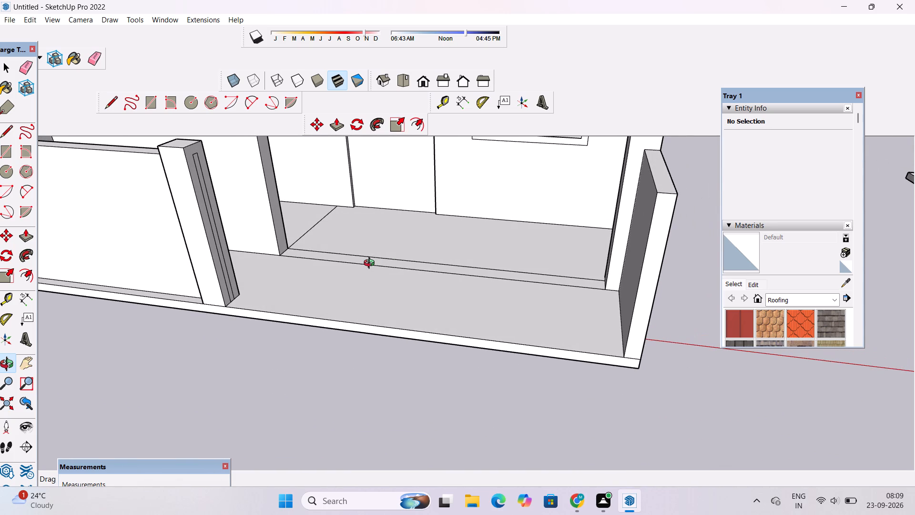
{"action": "key", "text": "p"}
{"action": "scroll", "coordinate": [224, 268], "scroll_direction": "up", "scroll_amount": 4}
{"action": "left_click", "coordinate": [224, 268]}
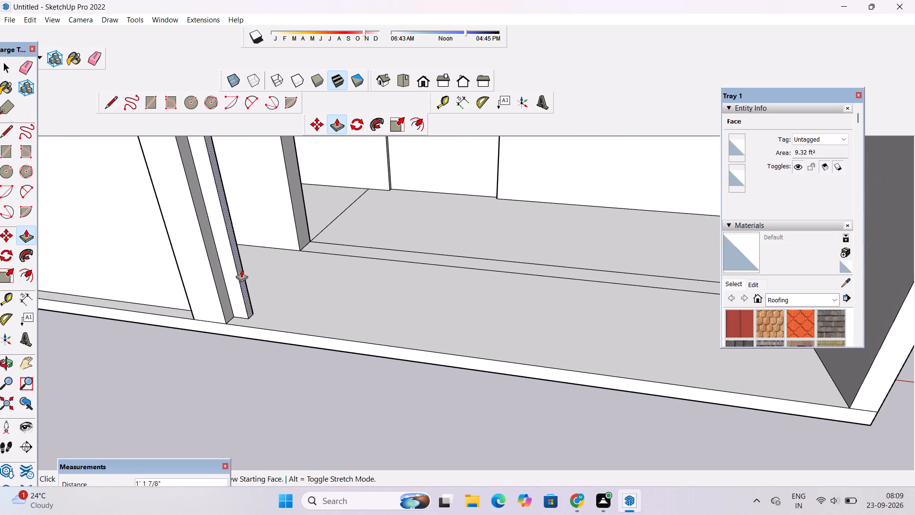
{"action": "scroll", "coordinate": [243, 269], "scroll_direction": "down", "scroll_amount": 12}
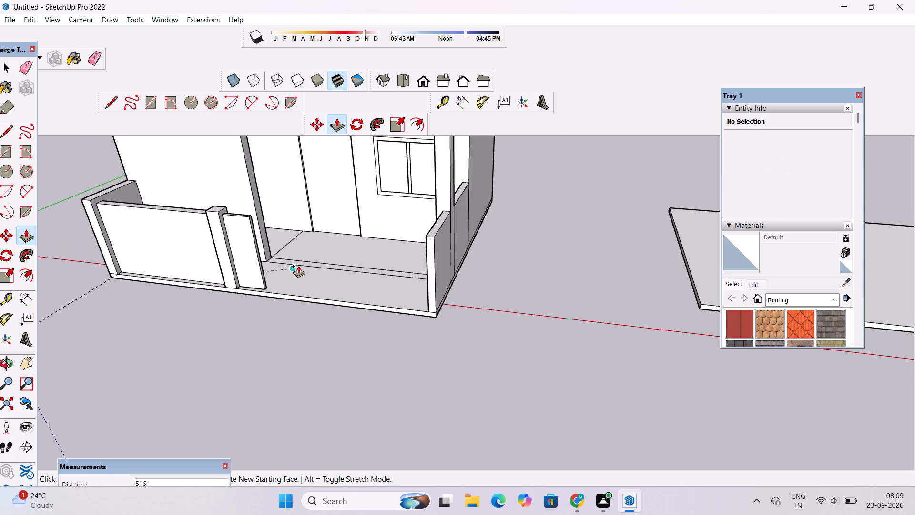
{"action": "scroll", "coordinate": [298, 266], "scroll_direction": "up", "scroll_amount": 5}
{"action": "scroll", "coordinate": [386, 264], "scroll_direction": "up", "scroll_amount": 4}
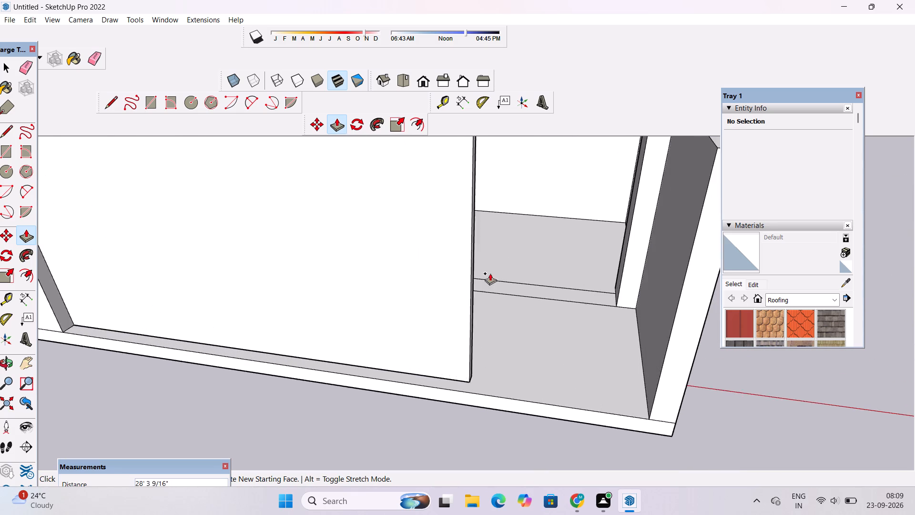
{"action": "scroll", "coordinate": [518, 278], "scroll_direction": "up", "scroll_amount": 2}
{"action": "scroll", "coordinate": [577, 264], "scroll_direction": "down", "scroll_amount": 4}
{"action": "scroll", "coordinate": [636, 278], "scroll_direction": "down", "scroll_amount": 3}
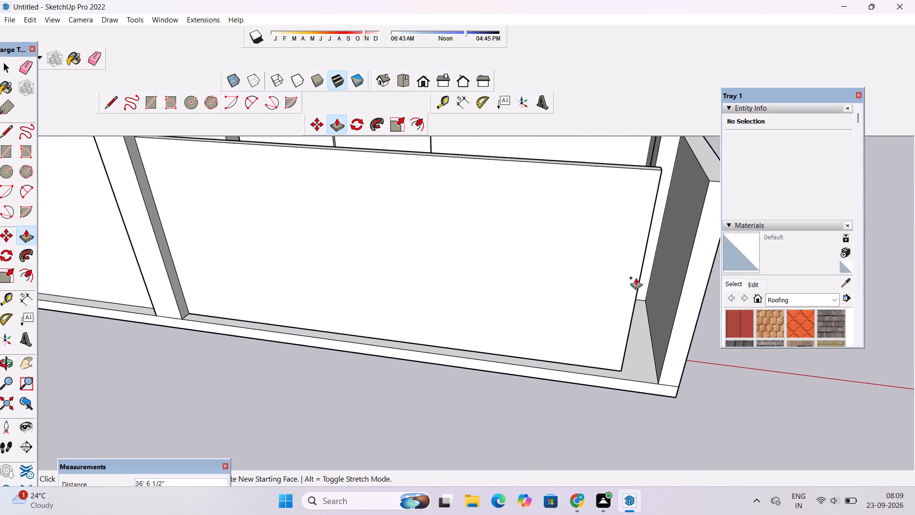
{"action": "scroll", "coordinate": [636, 278], "scroll_direction": "down", "scroll_amount": 1}
{"action": "scroll", "coordinate": [666, 278], "scroll_direction": "up", "scroll_amount": 5}
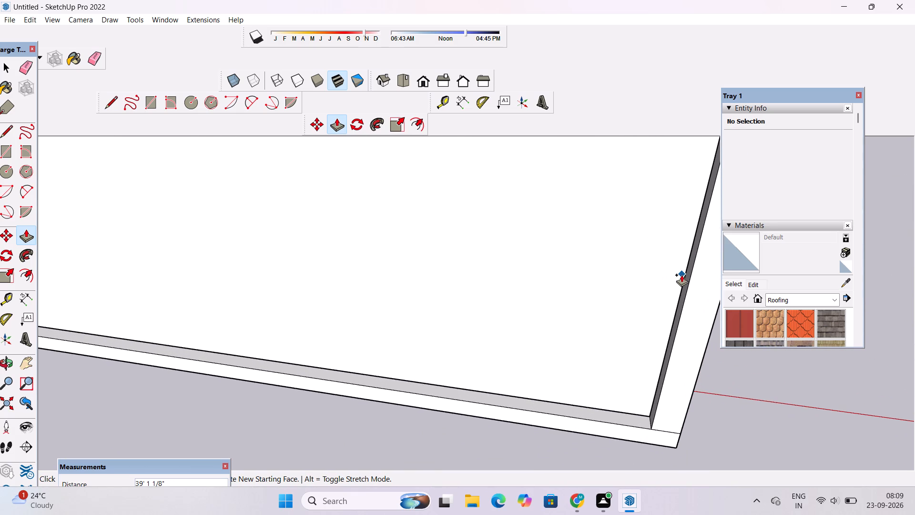
{"action": "left_click", "coordinate": [681, 275]}
Examine how the new front wall meets the pillar and the low side wall.
{"action": "key", "text": "o"}
{"action": "scroll", "coordinate": [681, 275], "scroll_direction": "down", "scroll_amount": 12}
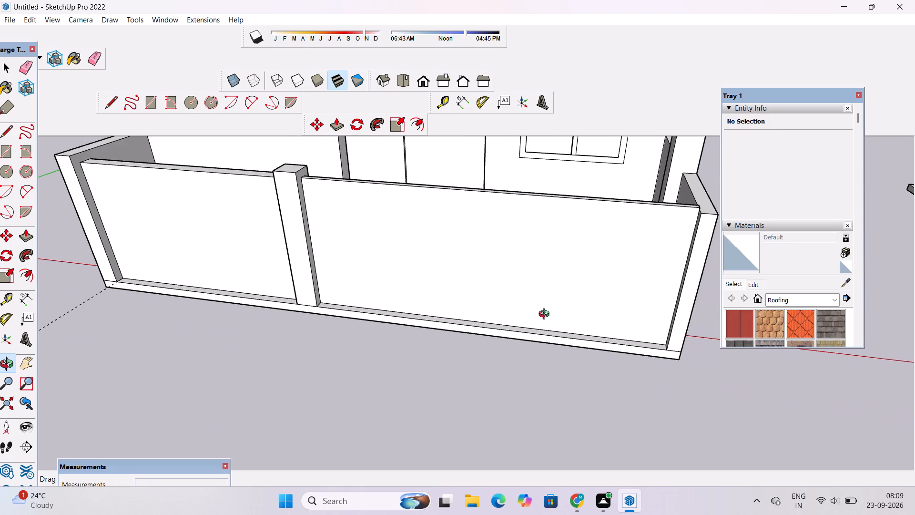
{"action": "left_click_drag", "start_coordinate": [534, 320], "coordinate": [612, 250]}
{"action": "scroll", "coordinate": [617, 243], "scroll_direction": "down", "scroll_amount": 5}
{"action": "left_click_drag", "start_coordinate": [610, 299], "coordinate": [631, 232]}
{"action": "left_click_drag", "start_coordinate": [642, 214], "coordinate": [626, 283]}
{"action": "scroll", "coordinate": [651, 215], "scroll_direction": "up", "scroll_amount": 8}
{"action": "left_click_drag", "start_coordinate": [628, 245], "coordinate": [618, 301]}
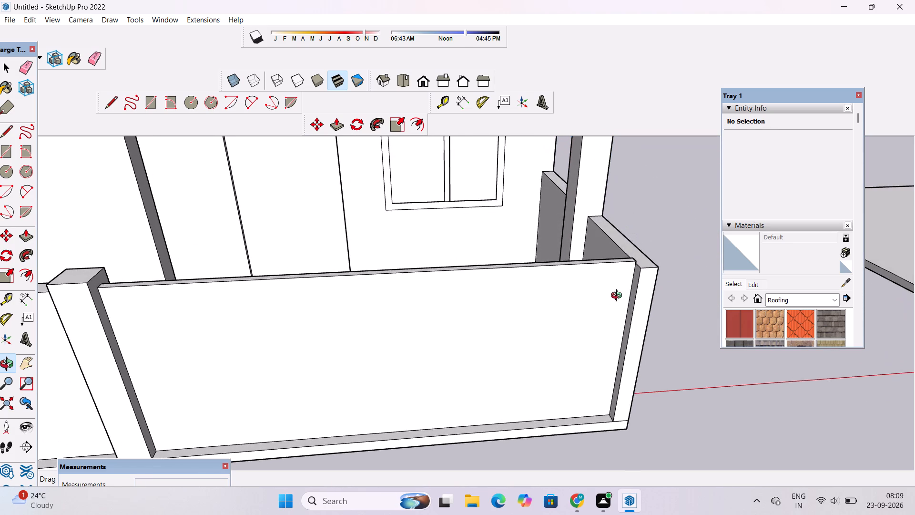
{"action": "scroll", "coordinate": [627, 268], "scroll_direction": "up", "scroll_amount": 3}
{"action": "left_click_drag", "start_coordinate": [574, 283], "coordinate": [600, 273], "text": "shift"}
{"action": "scroll", "coordinate": [600, 273], "scroll_direction": "down", "scroll_amount": 3}
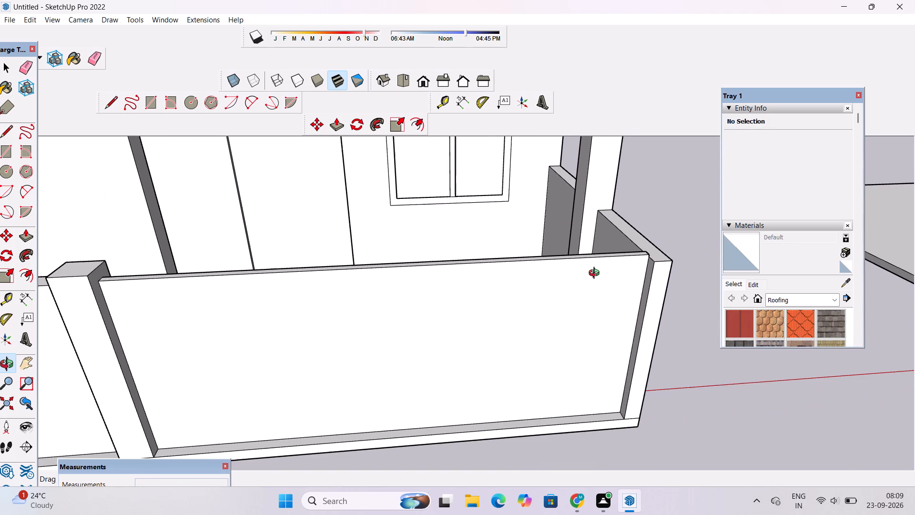
{"action": "left_click_drag", "start_coordinate": [595, 275], "coordinate": [601, 271], "text": "shift"}
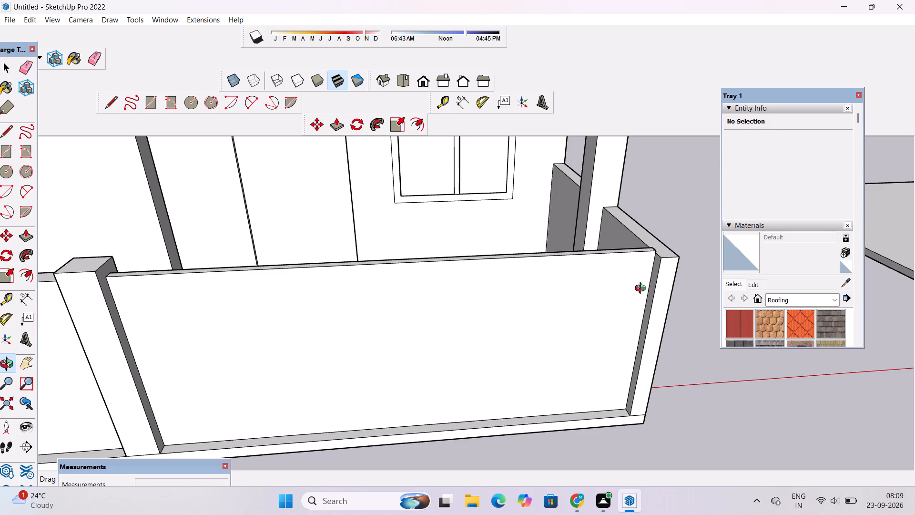
Push/Pull the top face of the new front wall down about 1' 1".
{"action": "key", "text": "space"}
{"action": "scroll", "coordinate": [536, 249], "scroll_direction": "up", "scroll_amount": 4}
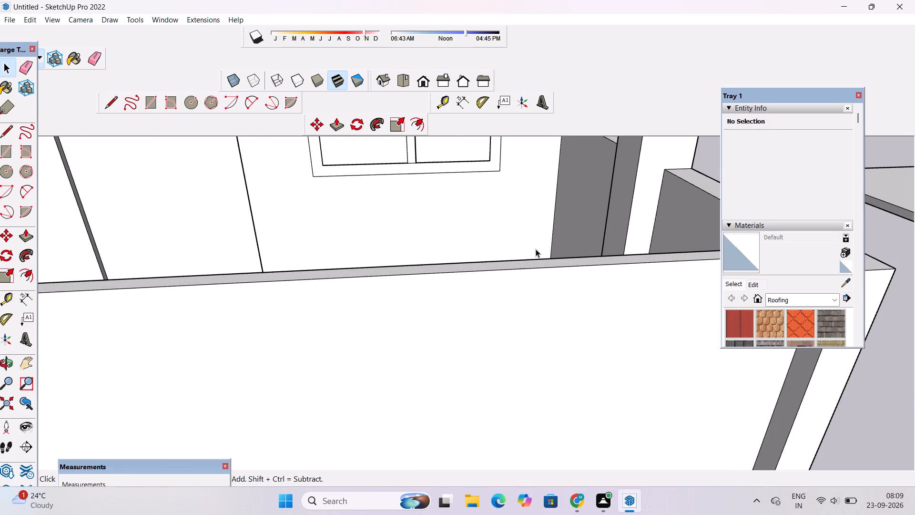
{"action": "key", "text": "o"}
{"action": "left_click_drag", "start_coordinate": [536, 249], "coordinate": [538, 263]}
{"action": "scroll", "coordinate": [538, 263], "scroll_direction": "down", "scroll_amount": 2}
{"action": "left_click_drag", "start_coordinate": [535, 269], "coordinate": [518, 228], "text": "shift"}
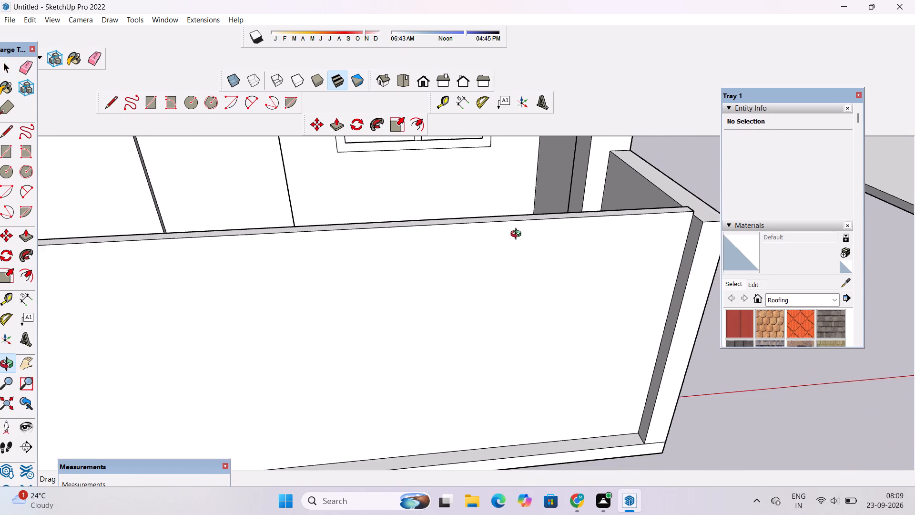
{"action": "left_click_drag", "start_coordinate": [518, 237], "coordinate": [518, 261]}
{"action": "left_click_drag", "start_coordinate": [515, 265], "coordinate": [509, 290], "text": "shift"}
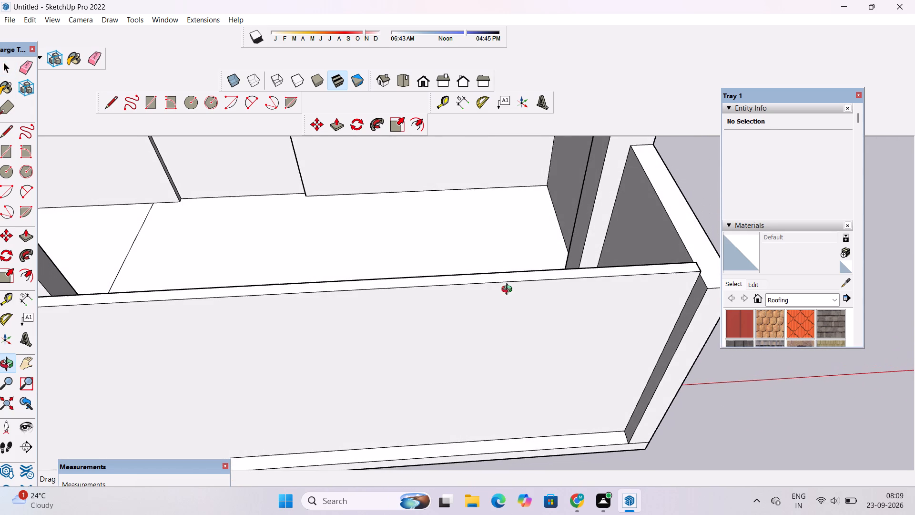
{"action": "key", "text": "space"}
{"action": "scroll", "coordinate": [509, 287], "scroll_direction": "up", "scroll_amount": 3}
{"action": "left_click", "coordinate": [513, 275]}
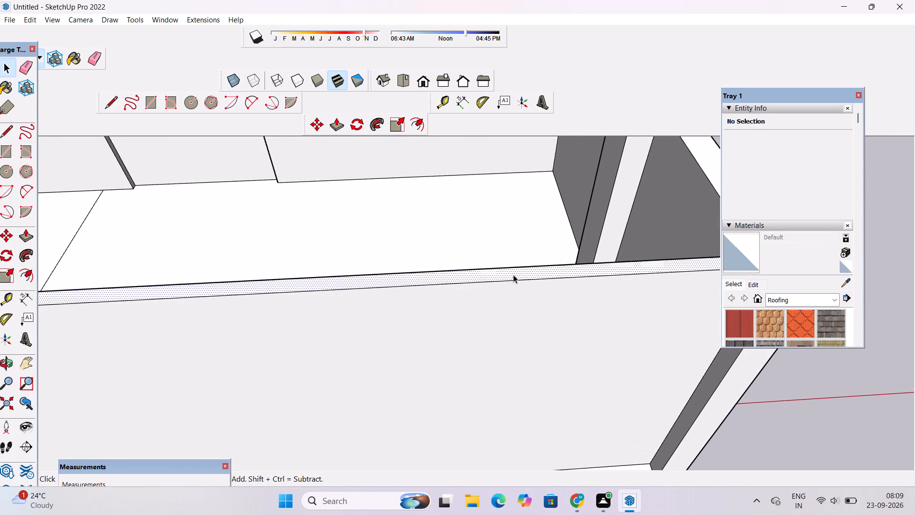
{"action": "key", "text": "p"}
{"action": "left_click", "coordinate": [513, 275]}
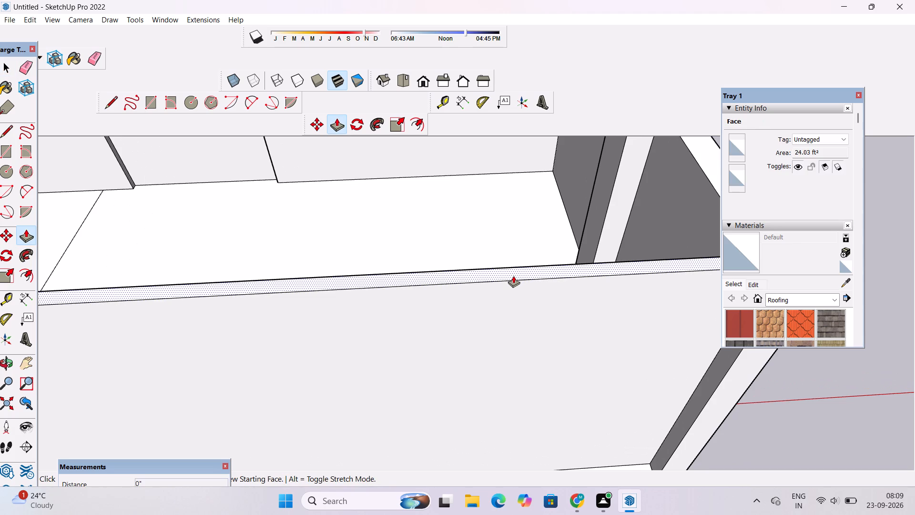
{"action": "scroll", "coordinate": [513, 276], "scroll_direction": "down", "scroll_amount": 5}
{"action": "scroll", "coordinate": [513, 276], "scroll_direction": "up", "scroll_amount": 1}
{"action": "scroll", "coordinate": [513, 276], "scroll_direction": "down", "scroll_amount": 4}
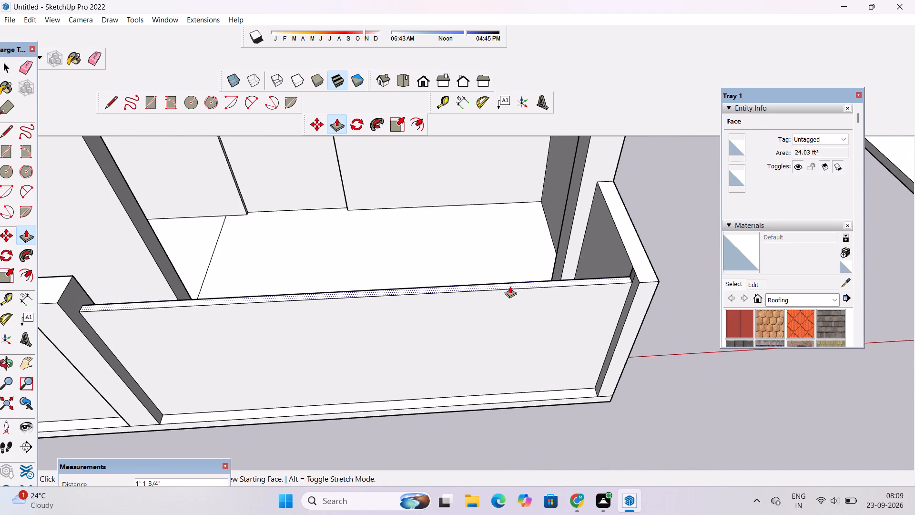
{"action": "left_click", "coordinate": [511, 286]}
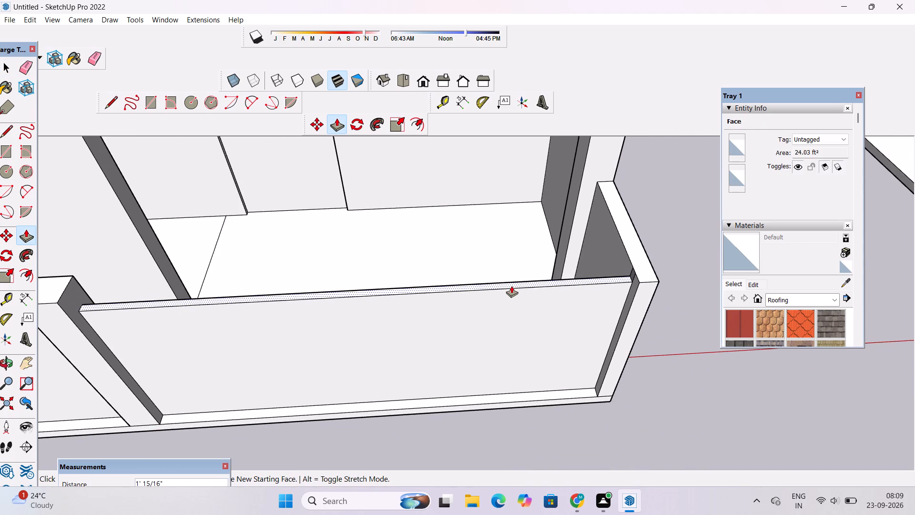
{"action": "key", "text": "o"}
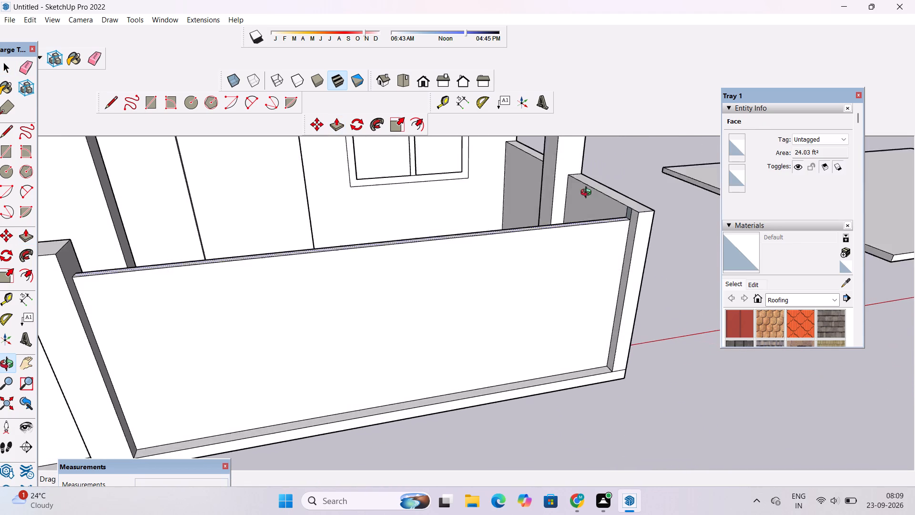
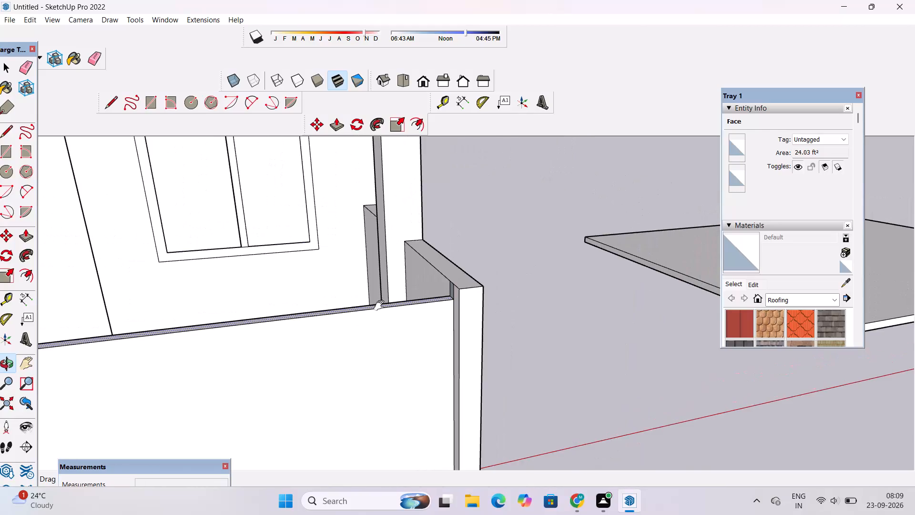
Draw a rectangle about 10 15/16" by 7 3/8" over the blue-grey patch on the side wall's inner face above the front wall.
{"action": "scroll", "coordinate": [413, 285], "scroll_direction": "up", "scroll_amount": 4}
{"action": "left_click_drag", "start_coordinate": [413, 285], "coordinate": [504, 307]}
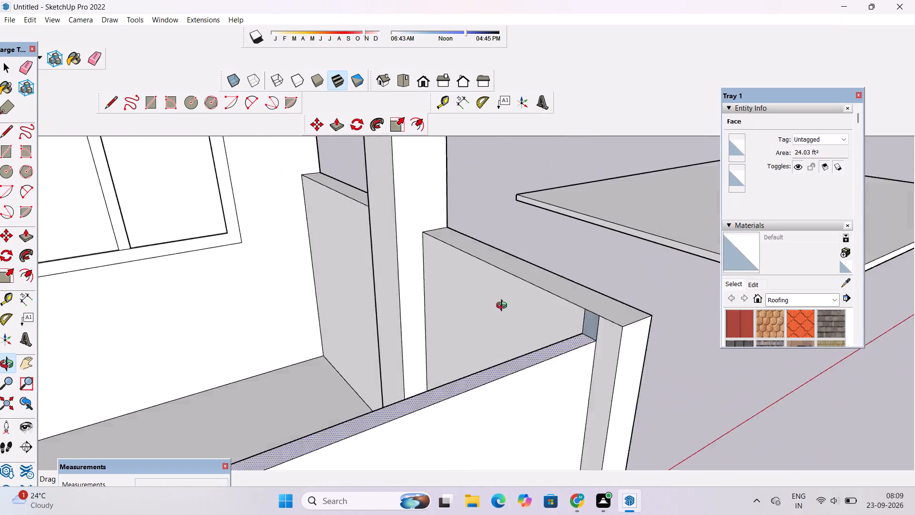
{"action": "left_click_drag", "start_coordinate": [504, 307], "coordinate": [526, 309]}
{"action": "left_click_drag", "start_coordinate": [585, 290], "coordinate": [419, 248], "text": "shift"}
{"action": "scroll", "coordinate": [489, 266], "scroll_direction": "up", "scroll_amount": 4}
{"action": "left_click_drag", "start_coordinate": [511, 267], "coordinate": [450, 262]}
{"action": "scroll", "coordinate": [450, 262], "scroll_direction": "up", "scroll_amount": 5}
{"action": "key", "text": "r"}
{"action": "scroll", "coordinate": [438, 248], "scroll_direction": "up", "scroll_amount": 4}
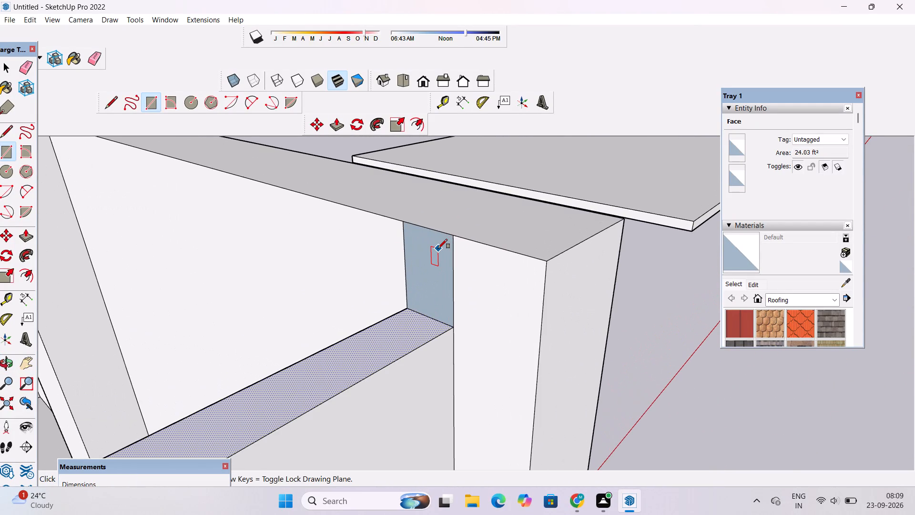
{"action": "left_click", "coordinate": [404, 224]}
{"action": "left_click", "coordinate": [450, 328]}
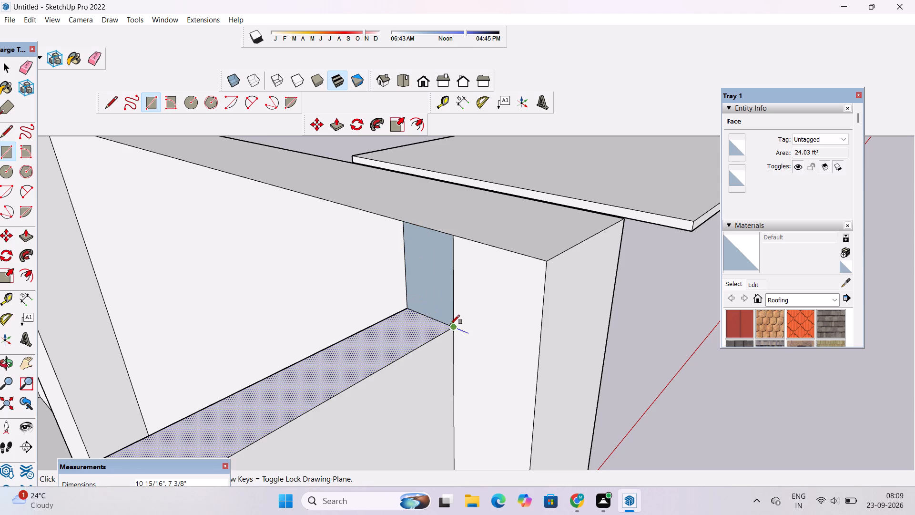
Push/Pull the small rectangular face on the side wall's inner side out by 0.05".
{"action": "key", "text": "space"}
{"action": "left_click", "coordinate": [446, 293]}
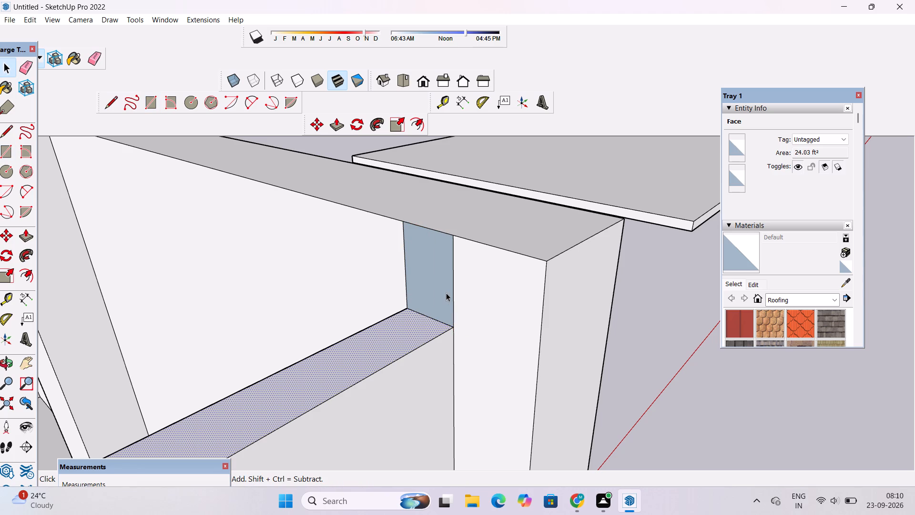
{"action": "key", "text": "p"}
{"action": "left_click", "coordinate": [446, 293]}
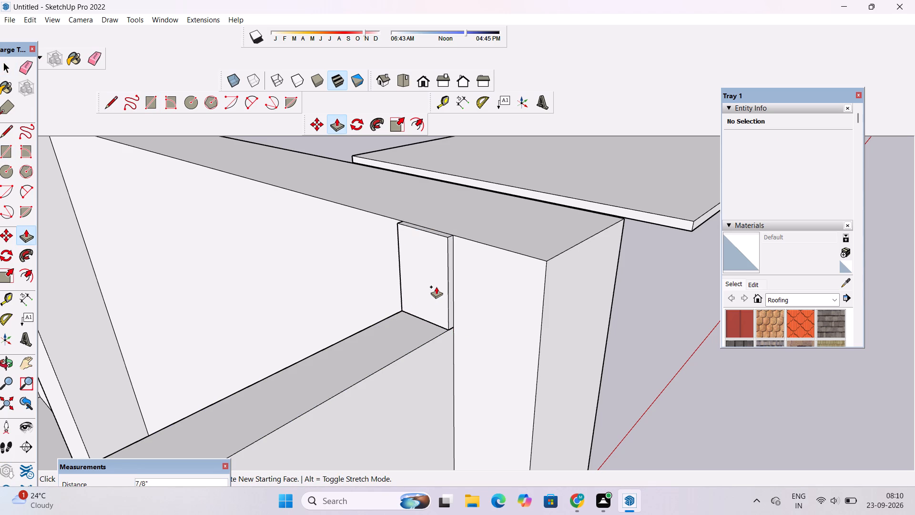
{"action": "type", "text": "0."}
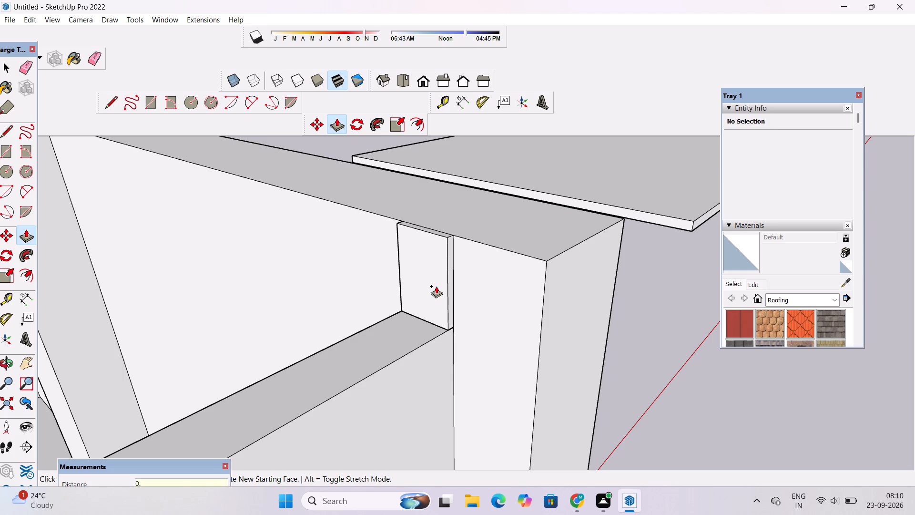
{"action": "type", "text": "05\""}
{"action": "key", "text": "Return"}
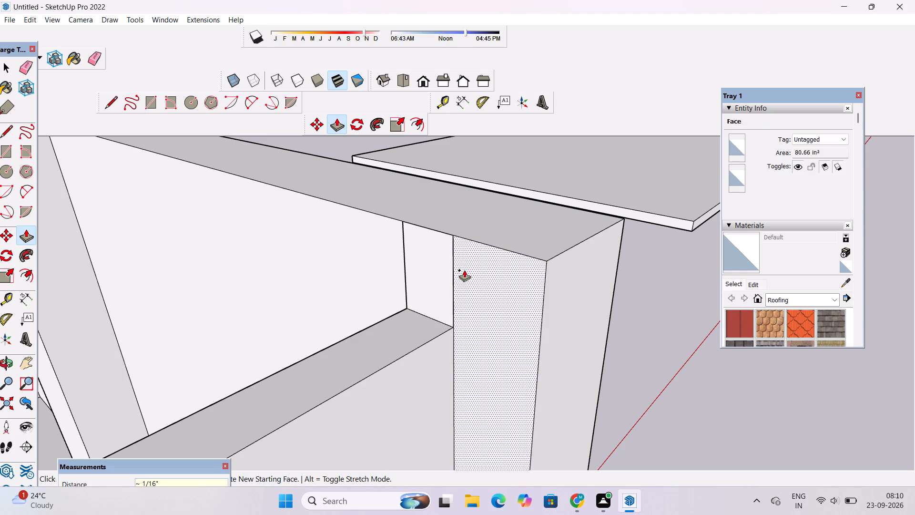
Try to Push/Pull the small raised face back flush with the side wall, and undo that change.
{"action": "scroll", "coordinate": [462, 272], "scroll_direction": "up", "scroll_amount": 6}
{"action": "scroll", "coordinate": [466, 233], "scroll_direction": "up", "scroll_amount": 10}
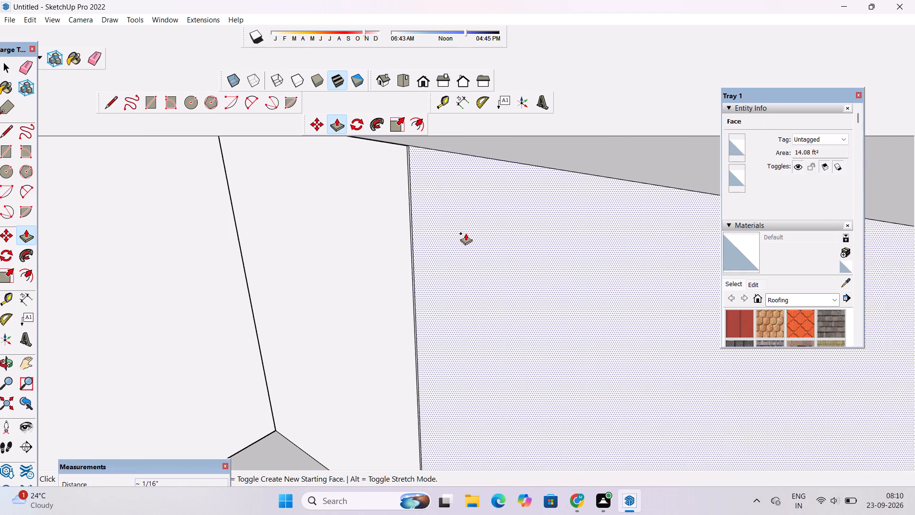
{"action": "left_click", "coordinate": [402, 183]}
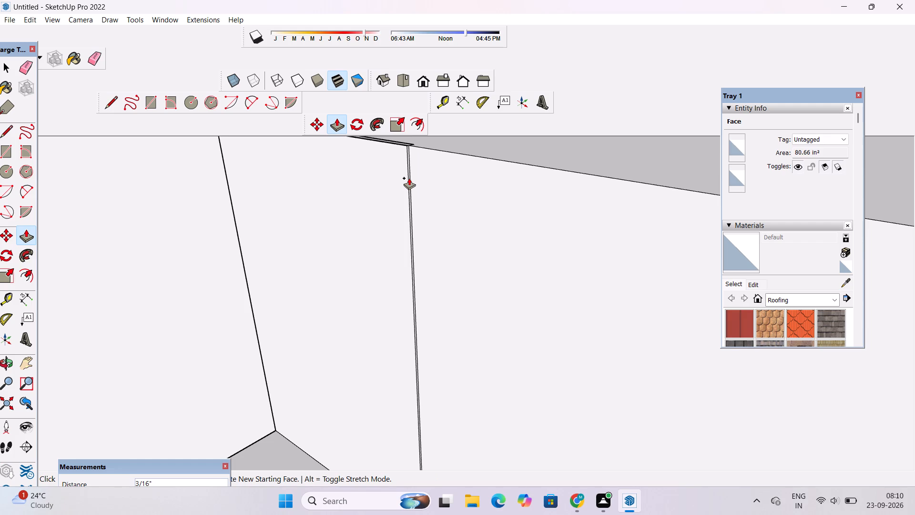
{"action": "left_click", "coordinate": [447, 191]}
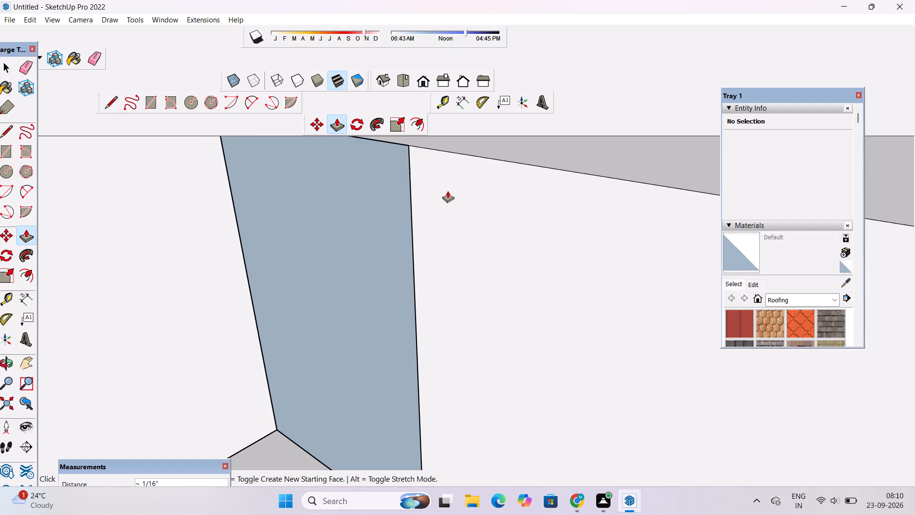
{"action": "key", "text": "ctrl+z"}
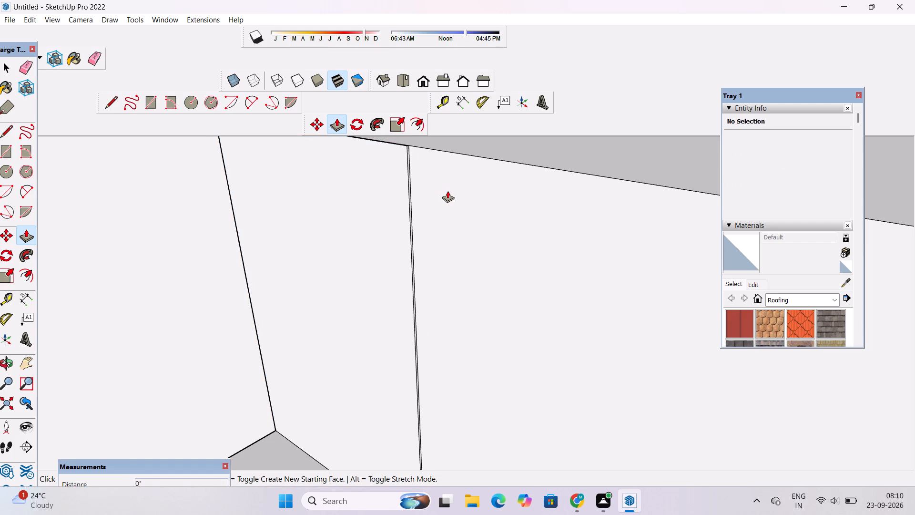
Examine the front boundary walls, the pillar and the whole building from the front and above.
{"action": "type", "text": "io"}
{"action": "scroll", "coordinate": [409, 198], "scroll_direction": "down", "scroll_amount": 19}
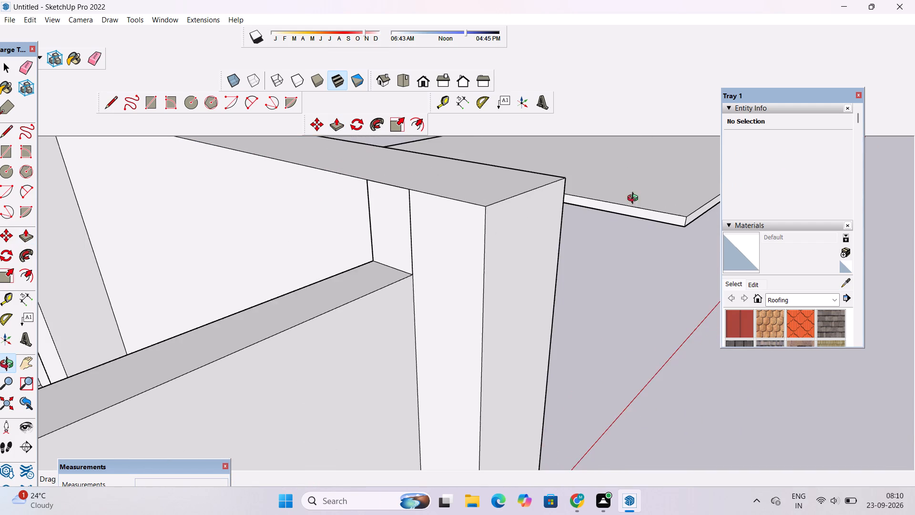
{"action": "left_click_drag", "start_coordinate": [636, 203], "coordinate": [581, 213]}
{"action": "scroll", "coordinate": [577, 208], "scroll_direction": "down", "scroll_amount": 5}
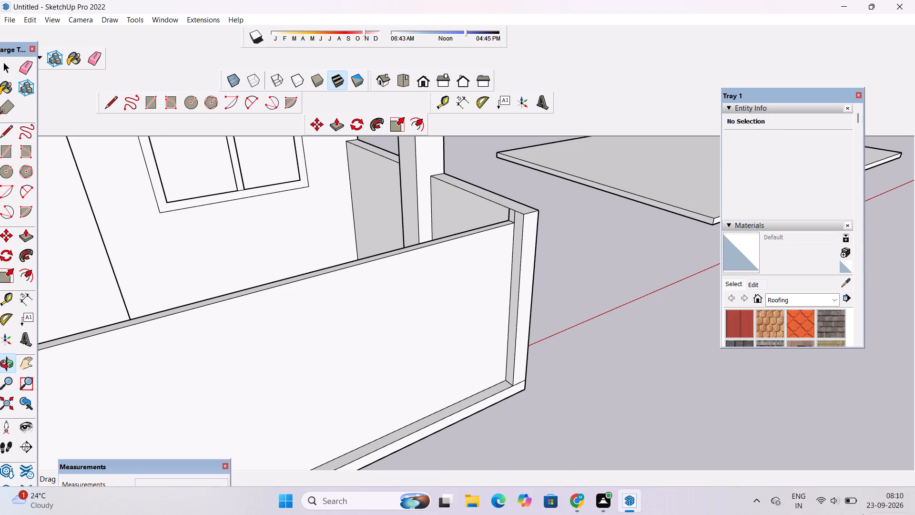
{"action": "scroll", "coordinate": [457, 207], "scroll_direction": "down", "scroll_amount": 5}
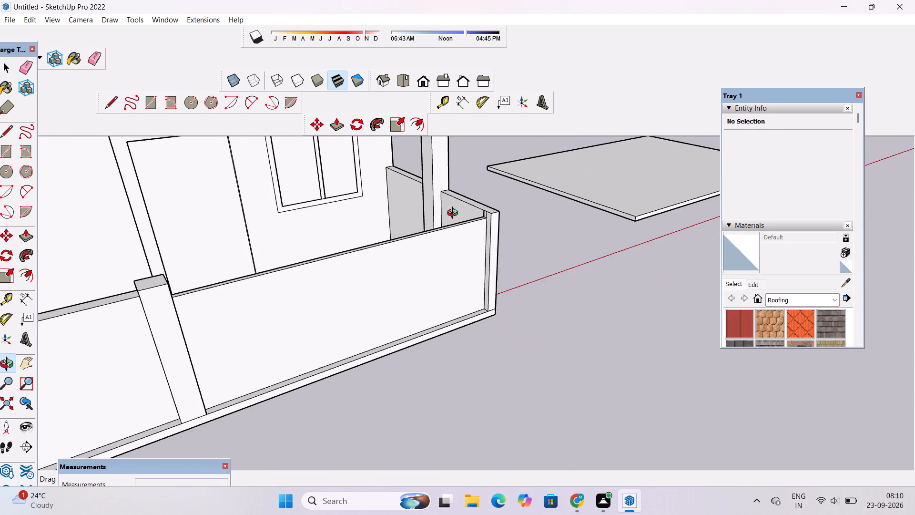
{"action": "scroll", "coordinate": [455, 214], "scroll_direction": "down", "scroll_amount": 12}
{"action": "left_click_drag", "start_coordinate": [469, 259], "coordinate": [335, 252]}
{"action": "scroll", "coordinate": [334, 250], "scroll_direction": "down", "scroll_amount": 6}
{"action": "left_click_drag", "start_coordinate": [335, 246], "coordinate": [347, 215]}
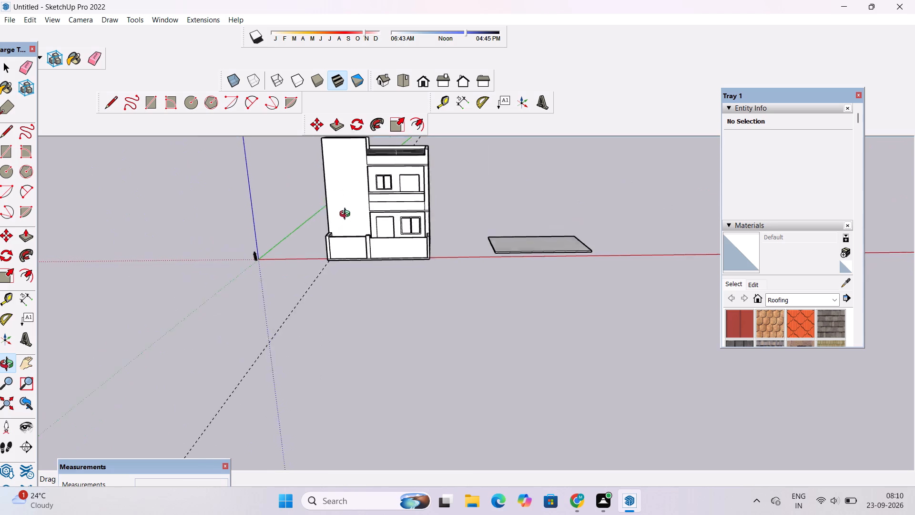
{"action": "left_click_drag", "start_coordinate": [347, 215], "coordinate": [321, 207]}
{"action": "scroll", "coordinate": [376, 209], "scroll_direction": "down", "scroll_amount": 6}
{"action": "left_click_drag", "start_coordinate": [379, 213], "coordinate": [379, 252]}
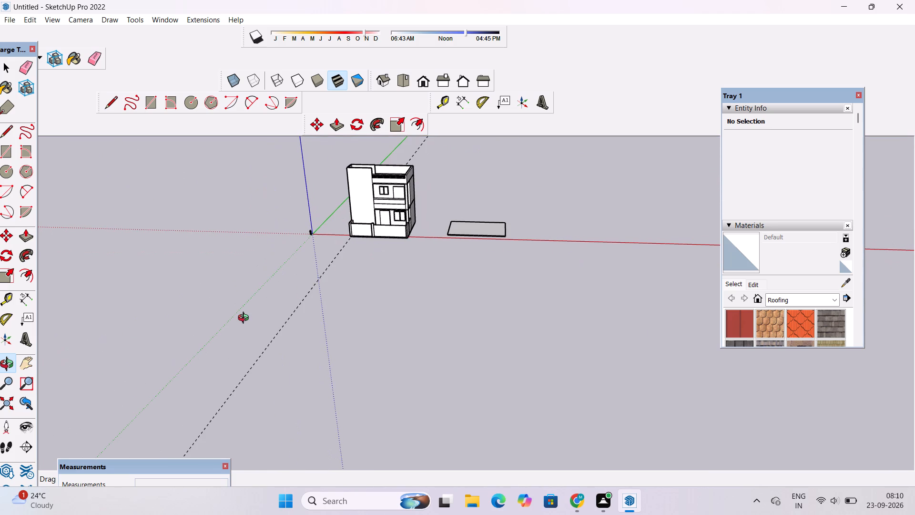
{"action": "scroll", "coordinate": [345, 227], "scroll_direction": "down", "scroll_amount": 4}
{"action": "left_click_drag", "start_coordinate": [427, 240], "coordinate": [390, 266]}
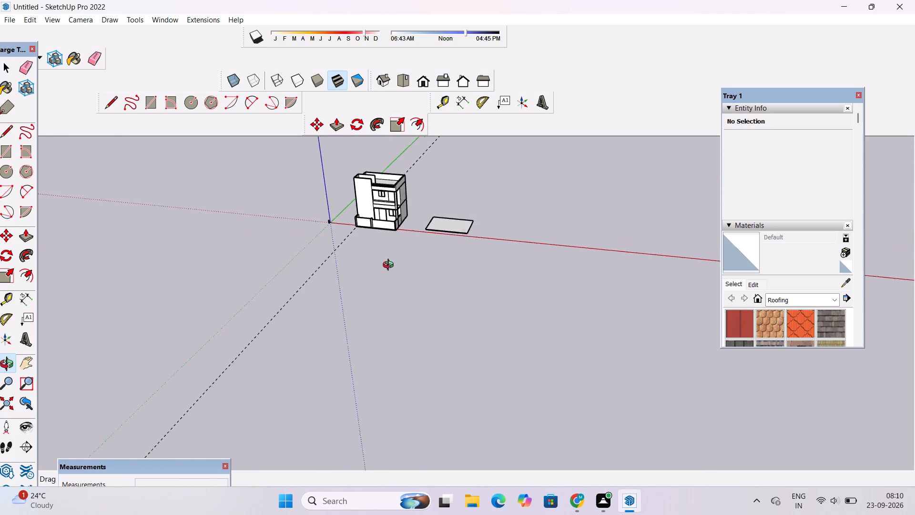
{"action": "left_click_drag", "start_coordinate": [390, 266], "coordinate": [387, 267]}
{"action": "scroll", "coordinate": [376, 243], "scroll_direction": "up", "scroll_amount": 4}
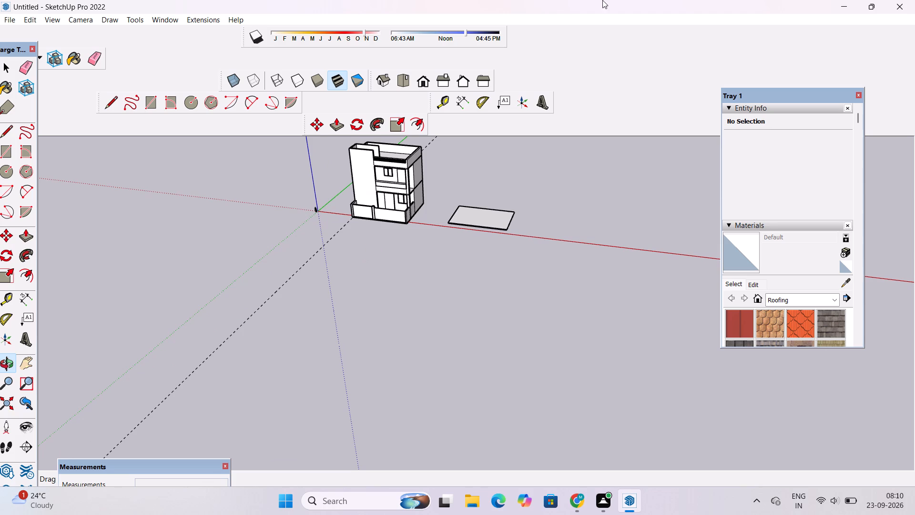
{"action": "scroll", "coordinate": [353, 191], "scroll_direction": "up", "scroll_amount": 3}
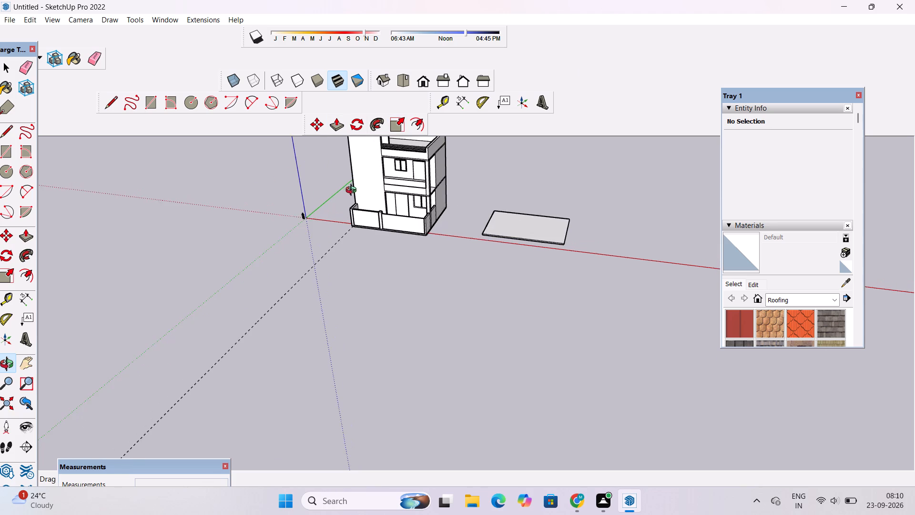
{"action": "left_click_drag", "start_coordinate": [353, 190], "coordinate": [410, 278], "text": "shift"}
{"action": "scroll", "coordinate": [411, 260], "scroll_direction": "up", "scroll_amount": 5}
{"action": "left_click_drag", "start_coordinate": [422, 277], "coordinate": [446, 304]}
{"action": "left_click_drag", "start_coordinate": [448, 308], "coordinate": [460, 251]}
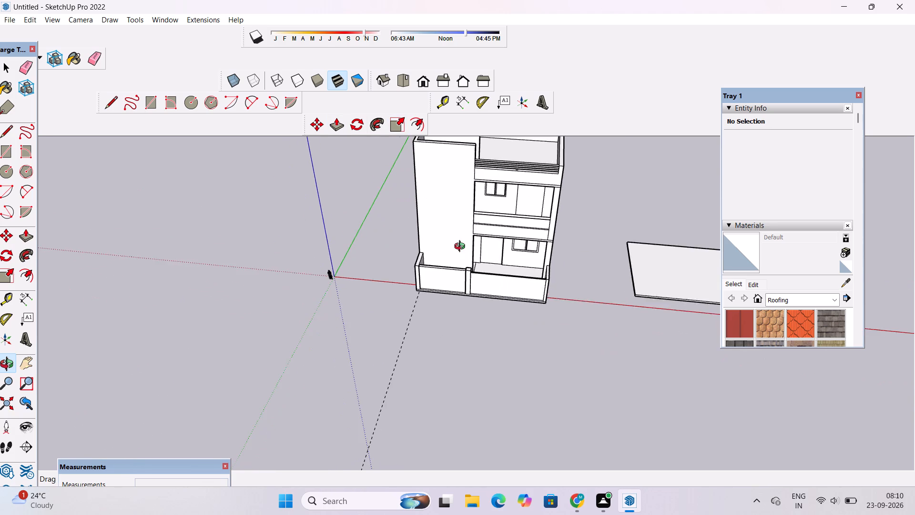
{"action": "scroll", "coordinate": [462, 247], "scroll_direction": "up", "scroll_amount": 4}
{"action": "left_click_drag", "start_coordinate": [457, 281], "coordinate": [471, 206], "text": "shift"}
{"action": "scroll", "coordinate": [471, 206], "scroll_direction": "down", "scroll_amount": 6}
{"action": "left_click_drag", "start_coordinate": [473, 221], "coordinate": [483, 253]}
{"action": "scroll", "coordinate": [483, 257], "scroll_direction": "up", "scroll_amount": 3}
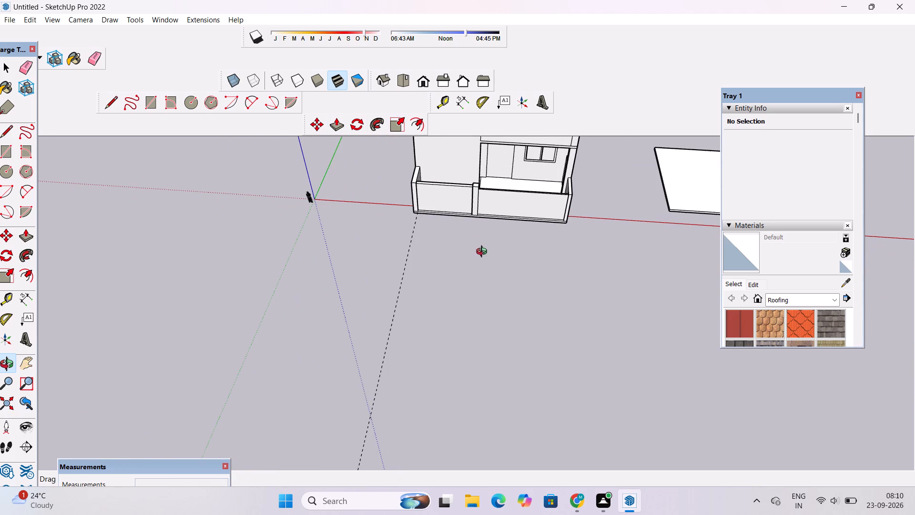
Erase the dashed guide line running out from the building's front corner.
{"action": "key", "text": "e"}
{"action": "left_click_drag", "start_coordinate": [418, 251], "coordinate": [403, 258]}
{"action": "scroll", "coordinate": [401, 234], "scroll_direction": "down", "scroll_amount": 6}
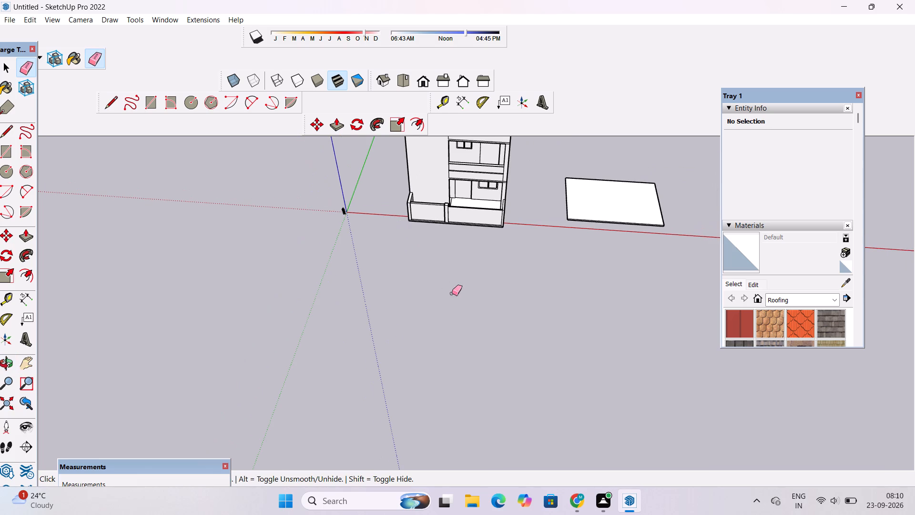
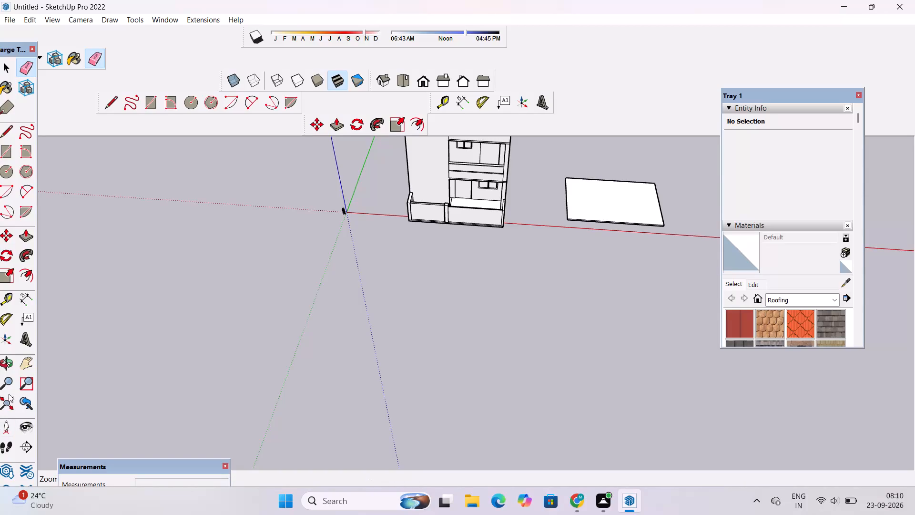
Examine the building from the side, front and below, including the balconies and the ground-floor porch ceiling.
{"action": "left_click", "coordinate": [13, 368]}
{"action": "scroll", "coordinate": [413, 345], "scroll_direction": "down", "scroll_amount": 4}
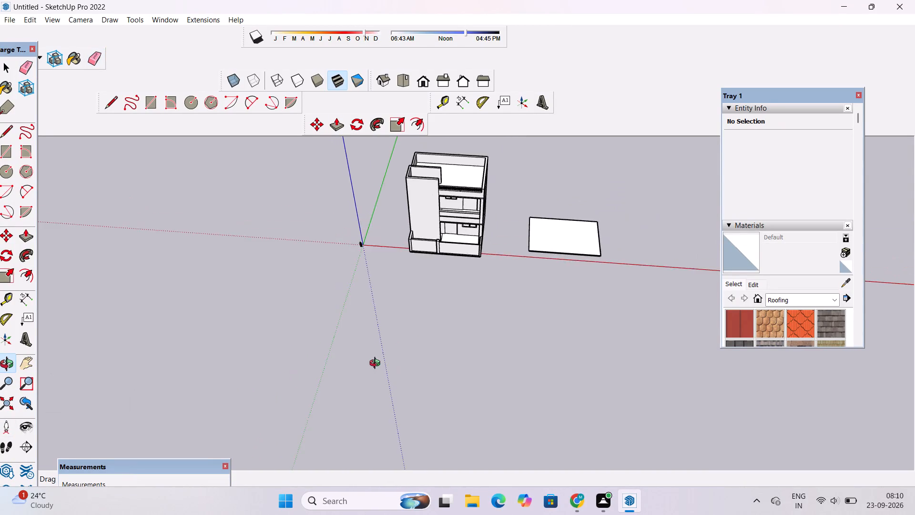
{"action": "left_click_drag", "start_coordinate": [377, 364], "coordinate": [522, 225]}
{"action": "scroll", "coordinate": [459, 270], "scroll_direction": "up", "scroll_amount": 5}
{"action": "left_click_drag", "start_coordinate": [365, 294], "coordinate": [559, 286]}
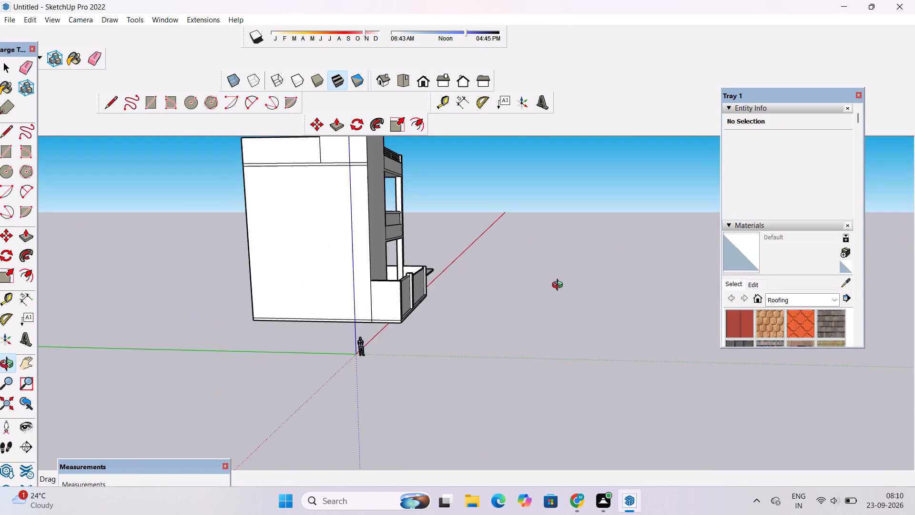
{"action": "left_click_drag", "start_coordinate": [559, 286], "coordinate": [328, 297]}
{"action": "left_click_drag", "start_coordinate": [261, 291], "coordinate": [451, 263]}
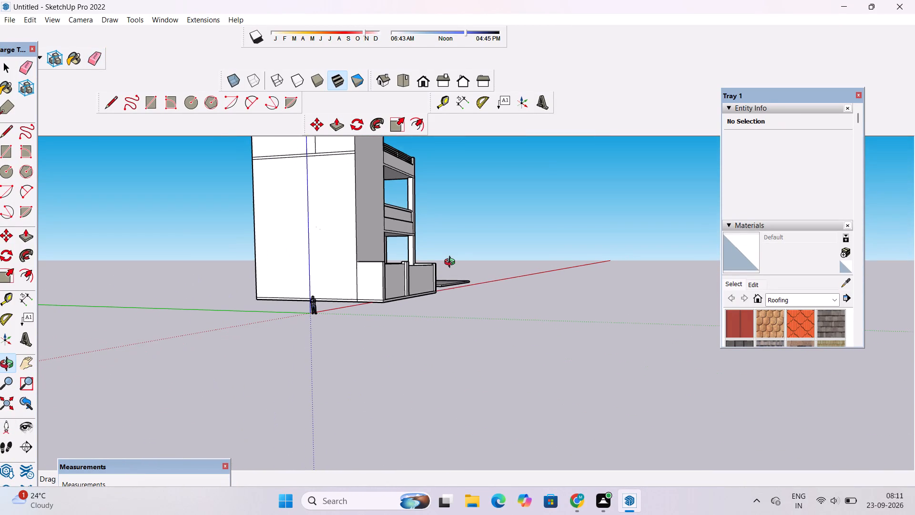
{"action": "scroll", "coordinate": [452, 260], "scroll_direction": "down", "scroll_amount": 5}
{"action": "scroll", "coordinate": [453, 239], "scroll_direction": "up", "scroll_amount": 5}
{"action": "left_click_drag", "start_coordinate": [459, 227], "coordinate": [352, 305]}
{"action": "scroll", "coordinate": [404, 218], "scroll_direction": "up", "scroll_amount": 6}
{"action": "left_click_drag", "start_coordinate": [536, 282], "coordinate": [359, 293]}
{"action": "left_click_drag", "start_coordinate": [416, 345], "coordinate": [477, 182]}
{"action": "scroll", "coordinate": [480, 167], "scroll_direction": "up", "scroll_amount": 5}
{"action": "scroll", "coordinate": [453, 208], "scroll_direction": "up", "scroll_amount": 4}
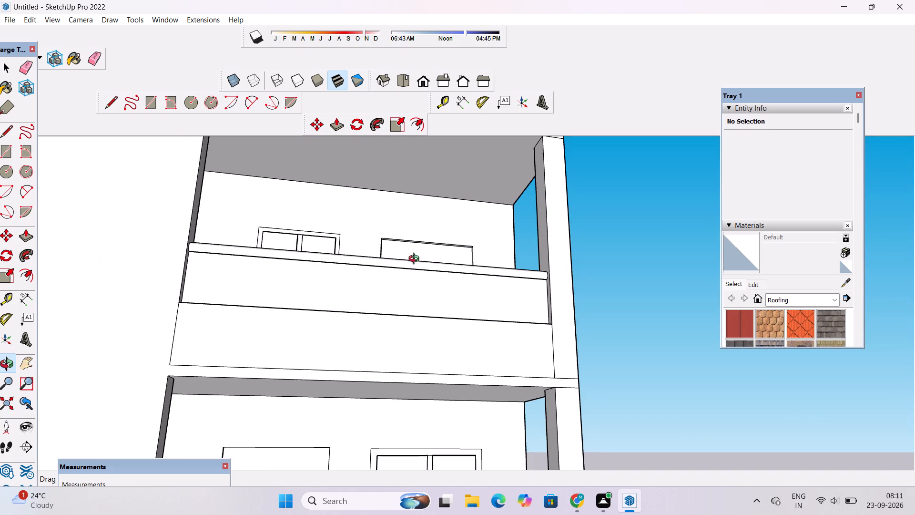
{"action": "left_click_drag", "start_coordinate": [421, 263], "coordinate": [288, 377]}
{"action": "scroll", "coordinate": [336, 316], "scroll_direction": "down", "scroll_amount": 9}
{"action": "left_click_drag", "start_coordinate": [345, 307], "coordinate": [348, 309]}
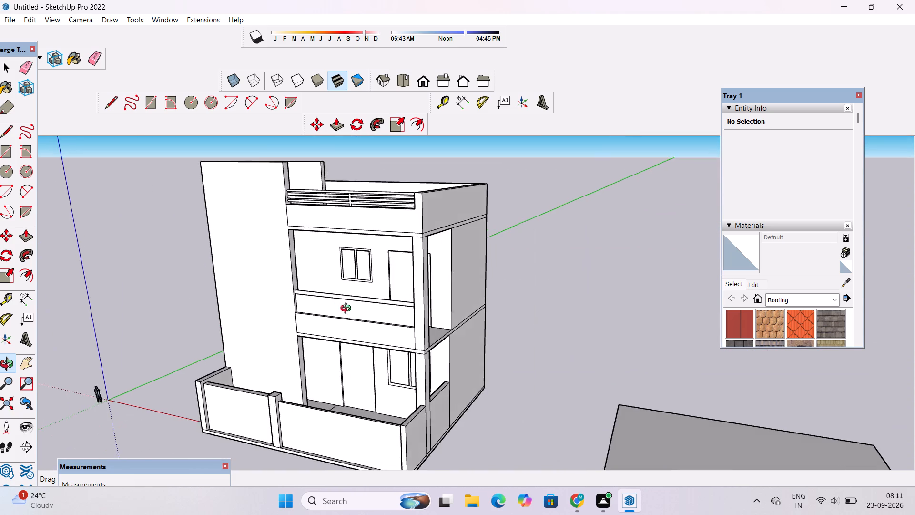
{"action": "left_click_drag", "start_coordinate": [348, 309], "coordinate": [353, 358]}
{"action": "scroll", "coordinate": [365, 336], "scroll_direction": "down", "scroll_amount": 5}
{"action": "left_click_drag", "start_coordinate": [375, 367], "coordinate": [417, 190]}
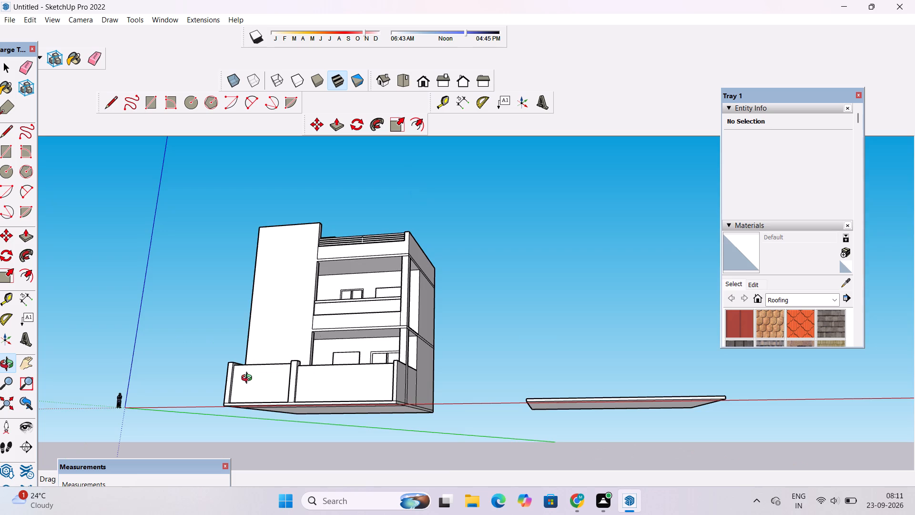
{"action": "scroll", "coordinate": [248, 379], "scroll_direction": "up", "scroll_amount": 6}
{"action": "scroll", "coordinate": [313, 353], "scroll_direction": "up", "scroll_amount": 5}
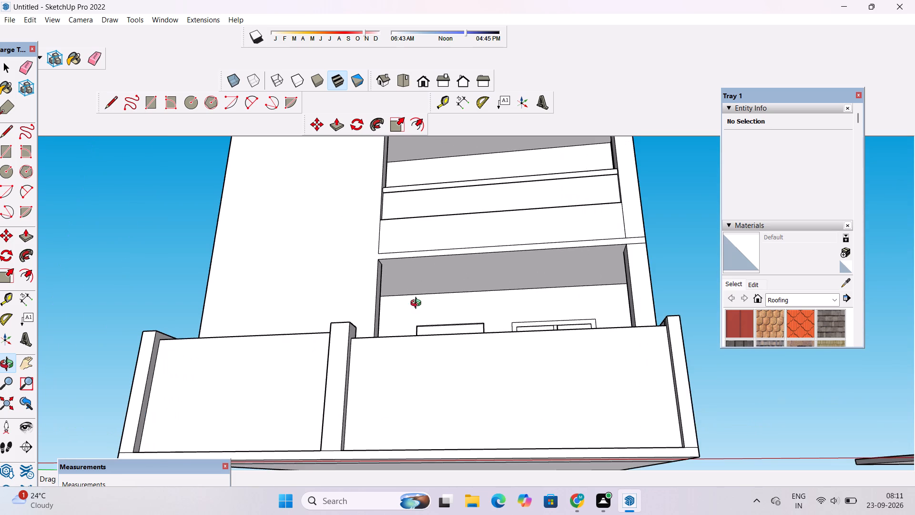
{"action": "left_click_drag", "start_coordinate": [419, 304], "coordinate": [305, 328], "text": "shift"}
{"action": "scroll", "coordinate": [304, 325], "scroll_direction": "up", "scroll_amount": 3}
{"action": "left_click_drag", "start_coordinate": [304, 325], "coordinate": [316, 332]}
{"action": "left_click_drag", "start_coordinate": [316, 332], "coordinate": [343, 332]}
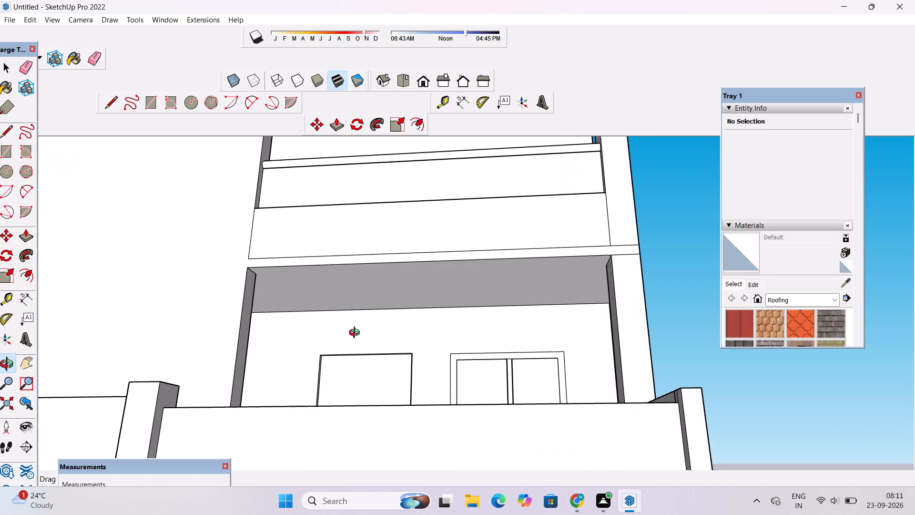
{"action": "left_click", "coordinate": [363, 335]}
{"action": "left_click_drag", "start_coordinate": [369, 337], "coordinate": [384, 338]}
{"action": "left_click_drag", "start_coordinate": [384, 338], "coordinate": [386, 317]}
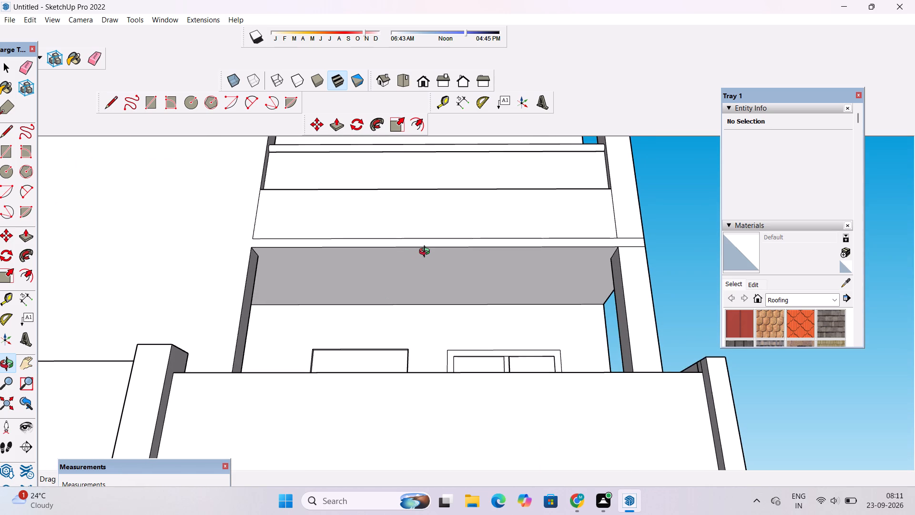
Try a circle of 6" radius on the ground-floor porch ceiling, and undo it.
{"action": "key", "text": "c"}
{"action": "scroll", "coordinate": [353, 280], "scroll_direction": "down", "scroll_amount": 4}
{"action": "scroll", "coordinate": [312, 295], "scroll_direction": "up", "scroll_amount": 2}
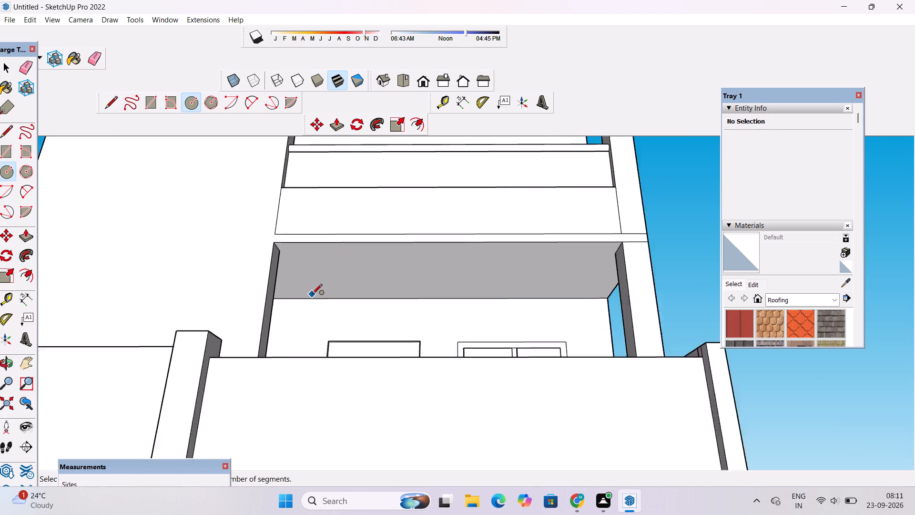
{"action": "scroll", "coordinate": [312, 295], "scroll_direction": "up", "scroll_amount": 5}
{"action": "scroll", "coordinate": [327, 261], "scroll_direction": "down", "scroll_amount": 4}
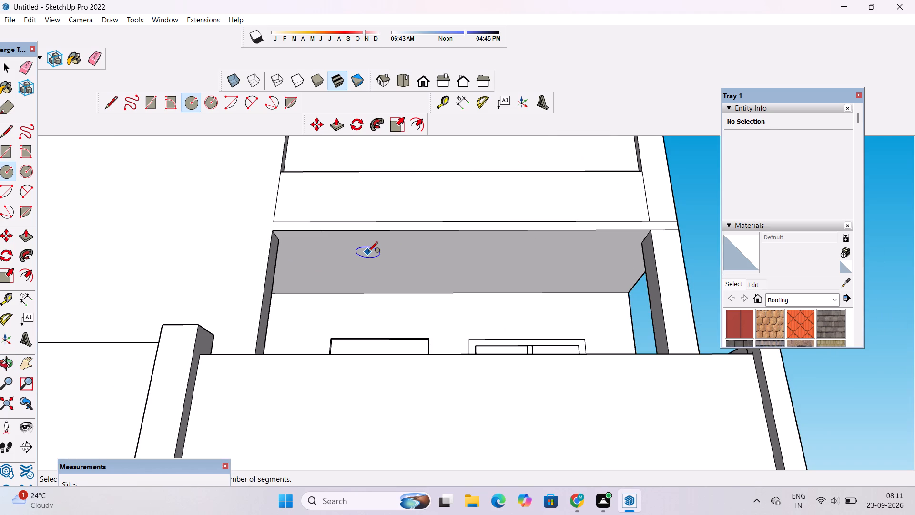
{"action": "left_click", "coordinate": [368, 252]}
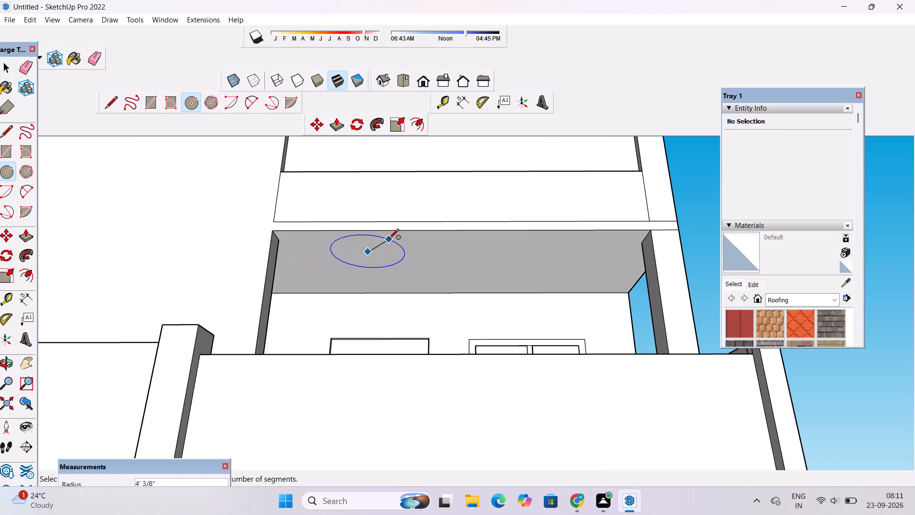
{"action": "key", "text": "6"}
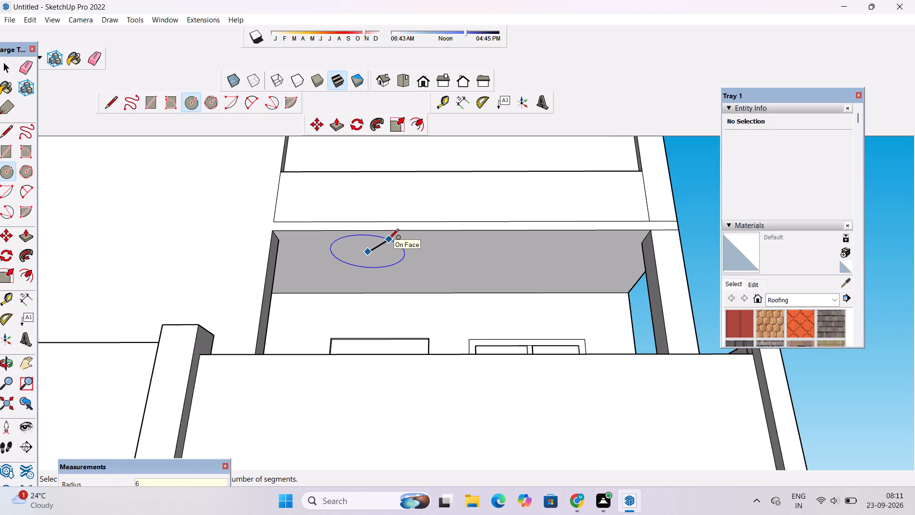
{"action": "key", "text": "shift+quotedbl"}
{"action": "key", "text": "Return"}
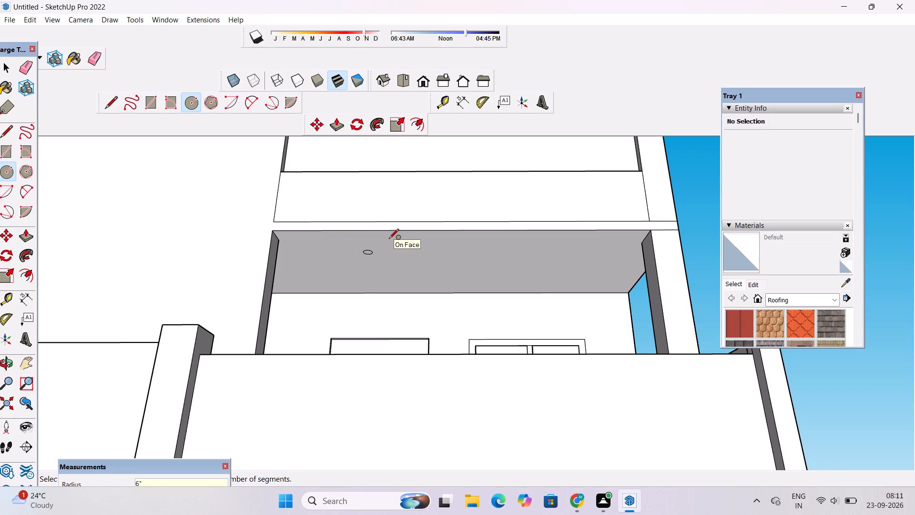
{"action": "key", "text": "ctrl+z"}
Draw a circle of 1' radius on the ground-floor porch ceiling, near the end beside the tall blank wall.
{"action": "scroll", "coordinate": [364, 273], "scroll_direction": "up", "scroll_amount": 4}
{"action": "left_click", "coordinate": [346, 244]}
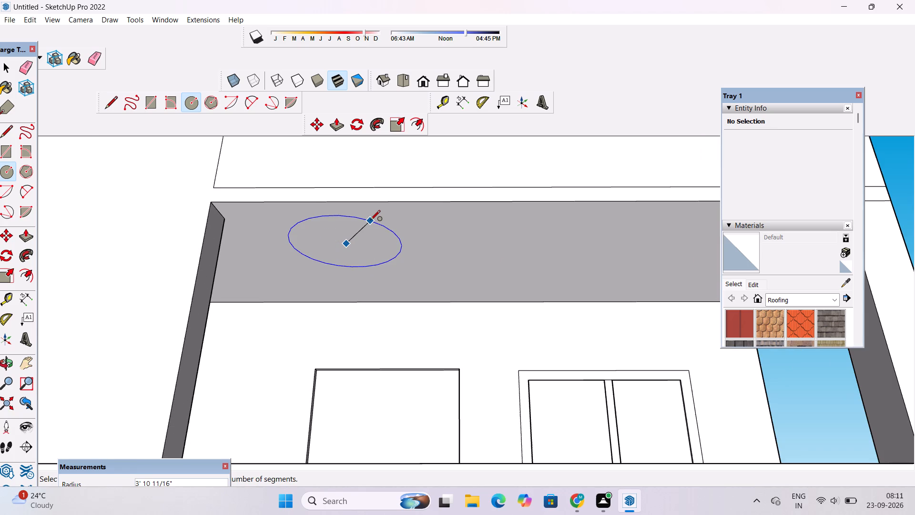
{"action": "type", "text": "1'"}
{"action": "key", "text": "Return"}
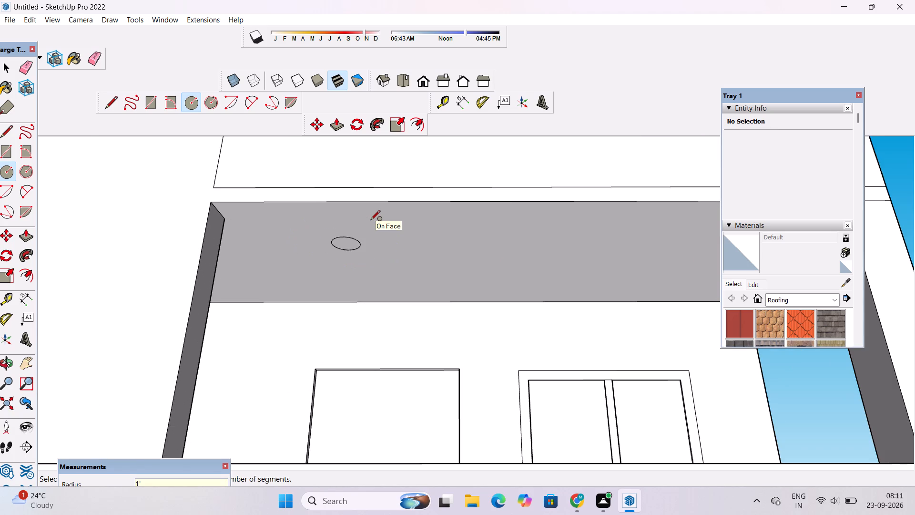
Copy the circle with its face along the porch ceiling to the far end, and again about 13' 7" back to the middle.
{"action": "key", "text": "space"}
{"action": "double_click", "coordinate": [347, 239]}
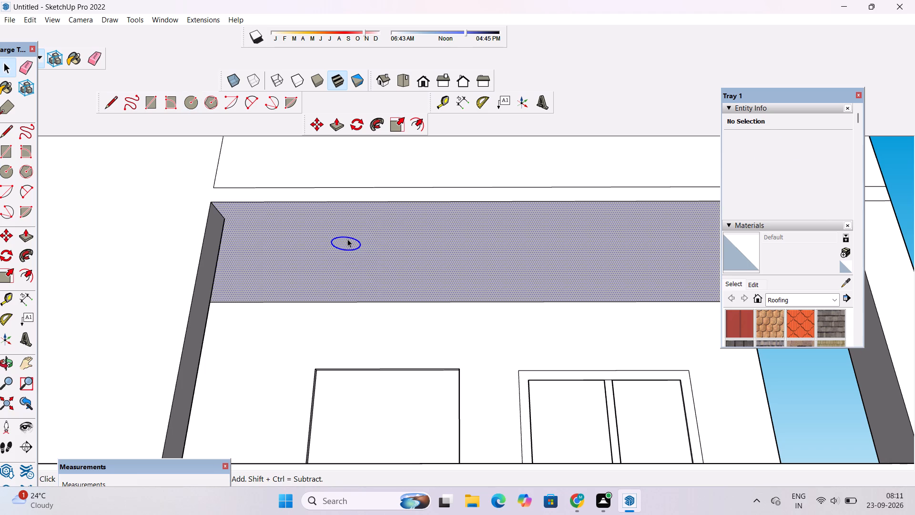
{"action": "left_click", "coordinate": [403, 299]}
{"action": "left_click", "coordinate": [352, 244]}
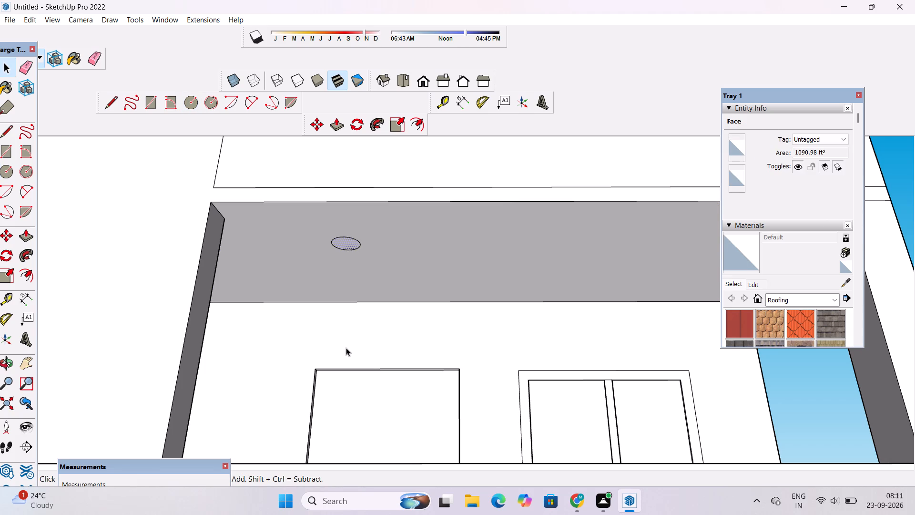
{"action": "left_click", "coordinate": [351, 241]}
{"action": "double_click", "coordinate": [351, 241]}
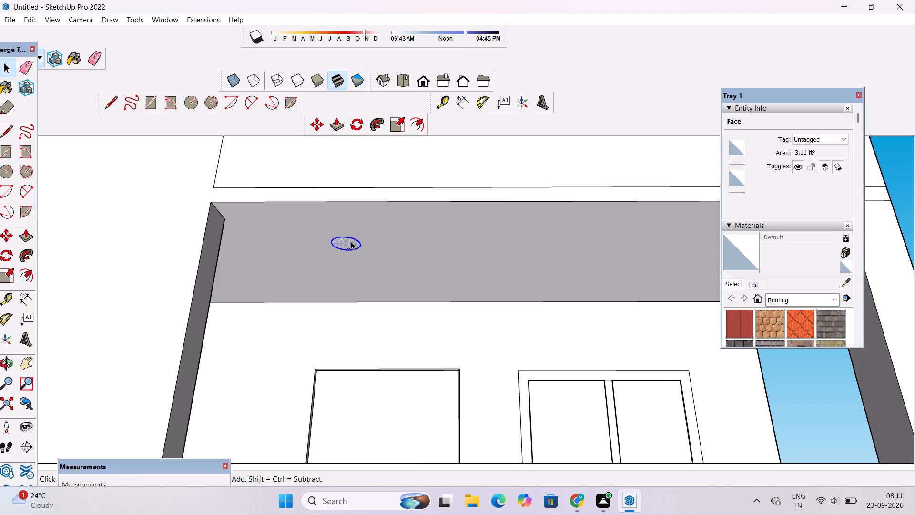
{"action": "left_click", "coordinate": [400, 329]}
{"action": "double_click", "coordinate": [348, 242]}
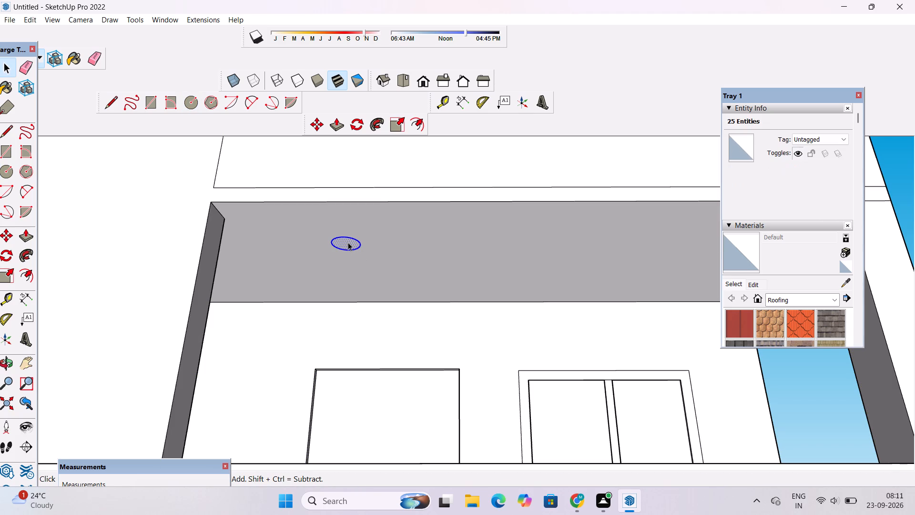
{"action": "key", "text": "m"}
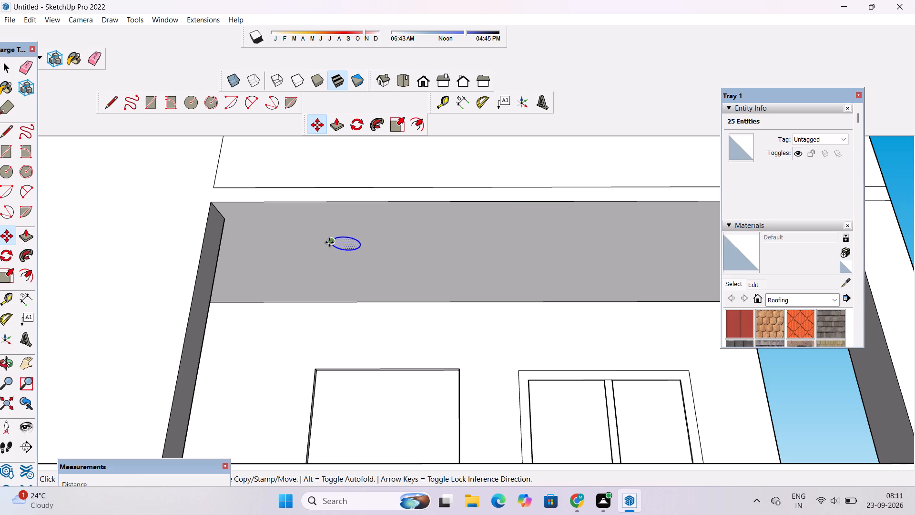
{"action": "left_click", "coordinate": [329, 242]}
{"action": "scroll", "coordinate": [359, 247], "scroll_direction": "down", "scroll_amount": 10}
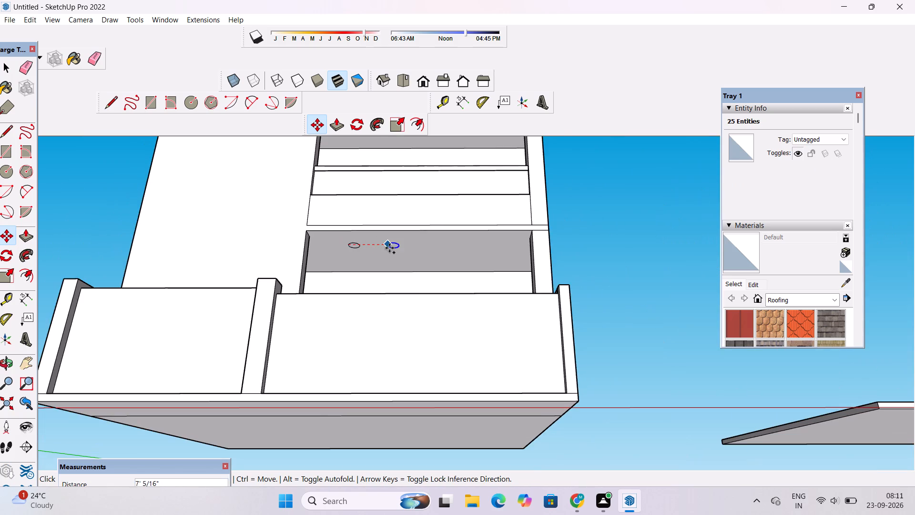
{"action": "scroll", "coordinate": [389, 248], "scroll_direction": "up", "scroll_amount": 7}
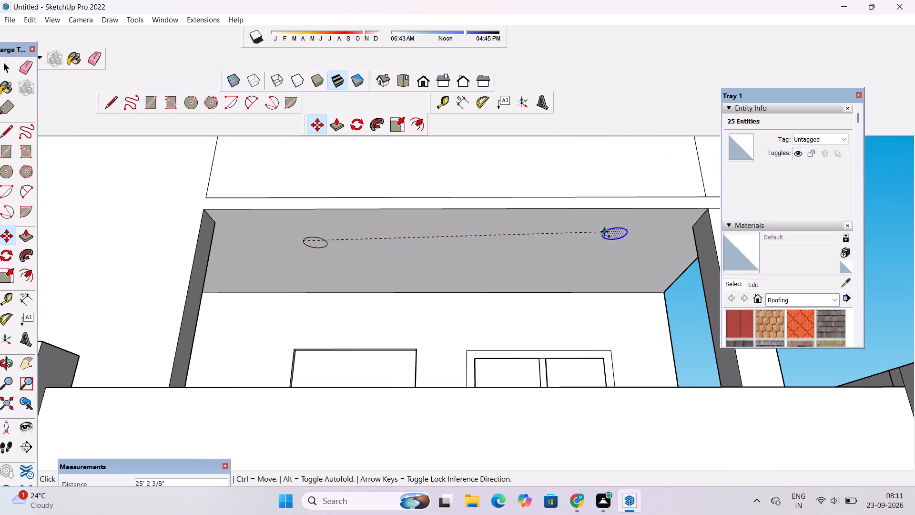
{"action": "left_click", "coordinate": [612, 244]}
{"action": "left_click", "coordinate": [612, 242]}
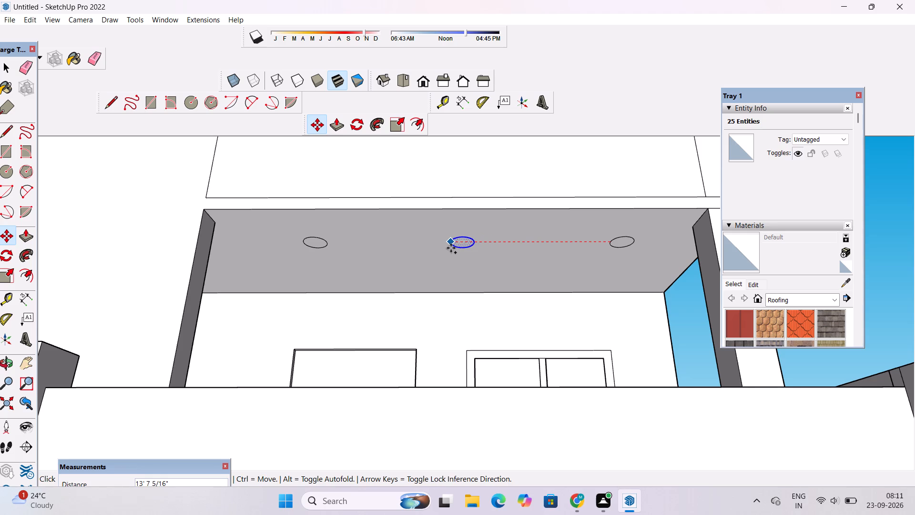
{"action": "left_click", "coordinate": [451, 248]}
Draw a circle of 1' radius on the upper-floor balcony ceiling, near the end beside the tall blank wall.
{"action": "scroll", "coordinate": [452, 254], "scroll_direction": "down", "scroll_amount": 10}
{"action": "scroll", "coordinate": [454, 261], "scroll_direction": "up", "scroll_amount": 5}
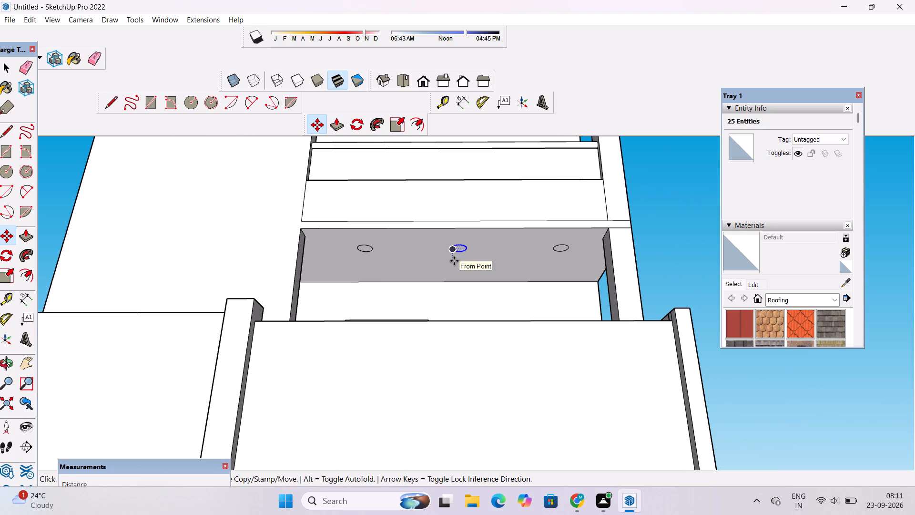
{"action": "key", "text": "o"}
{"action": "scroll", "coordinate": [456, 260], "scroll_direction": "down", "scroll_amount": 5}
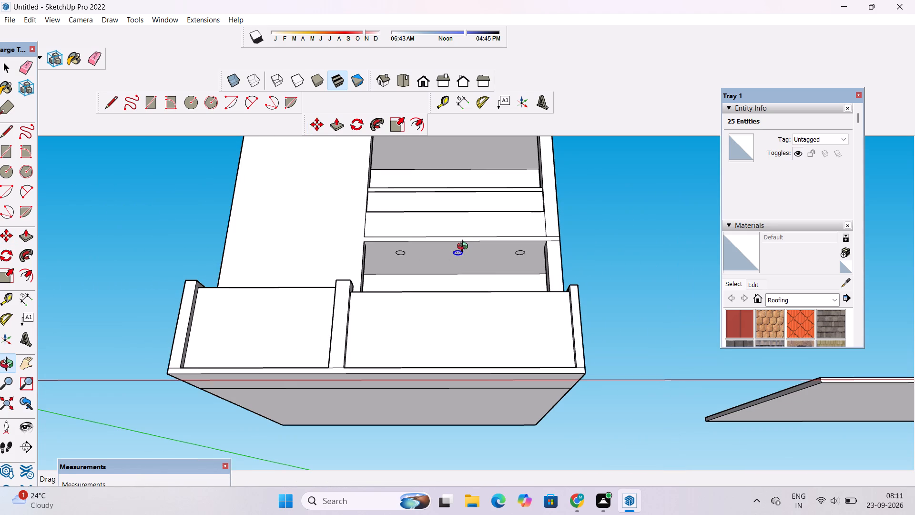
{"action": "left_click_drag", "start_coordinate": [465, 247], "coordinate": [472, 324], "text": "shift"}
{"action": "left_click_drag", "start_coordinate": [469, 258], "coordinate": [470, 367], "text": "shift"}
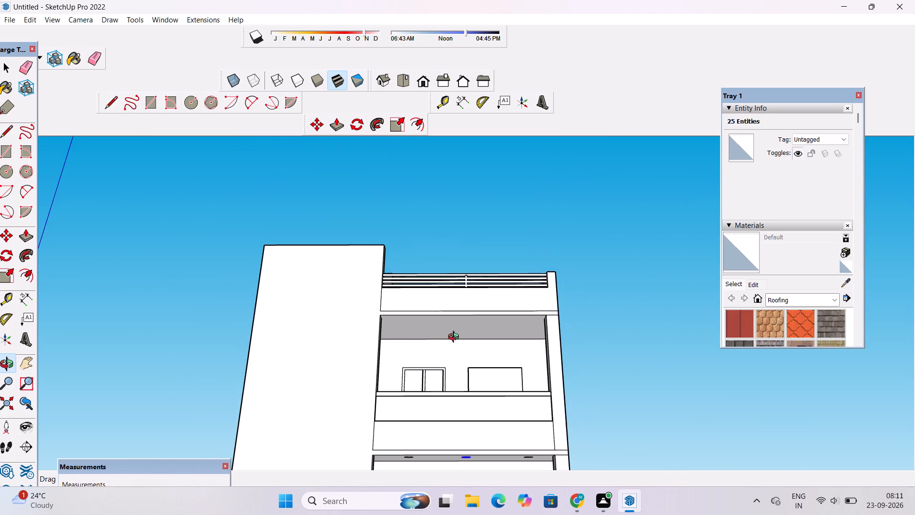
{"action": "scroll", "coordinate": [456, 338], "scroll_direction": "up", "scroll_amount": 5}
{"action": "left_click_drag", "start_coordinate": [456, 337], "coordinate": [456, 317]}
{"action": "scroll", "coordinate": [436, 320], "scroll_direction": "up", "scroll_amount": 3}
{"action": "left_click_drag", "start_coordinate": [436, 320], "coordinate": [450, 311], "text": "shift"}
{"action": "scroll", "coordinate": [450, 311], "scroll_direction": "up", "scroll_amount": 2}
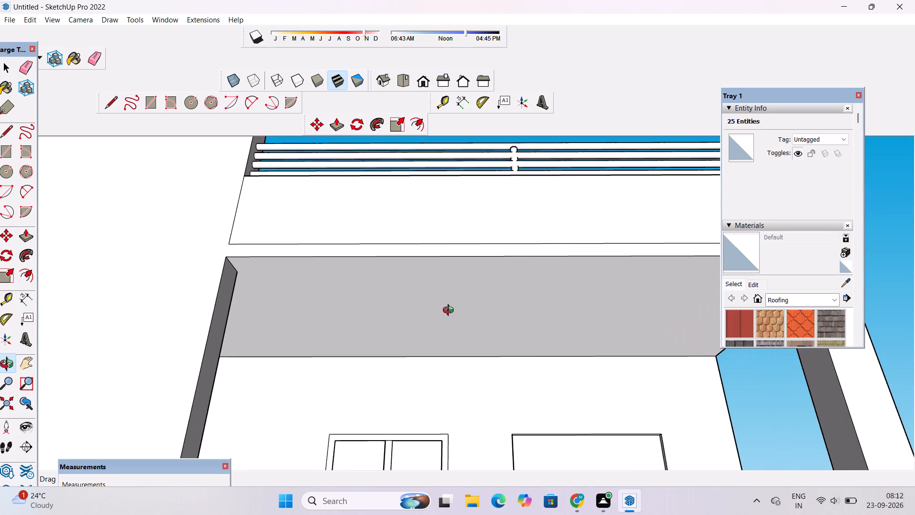
{"action": "scroll", "coordinate": [450, 311], "scroll_direction": "up", "scroll_amount": 3}
{"action": "key", "text": "c"}
{"action": "scroll", "coordinate": [450, 311], "scroll_direction": "down", "scroll_amount": 5}
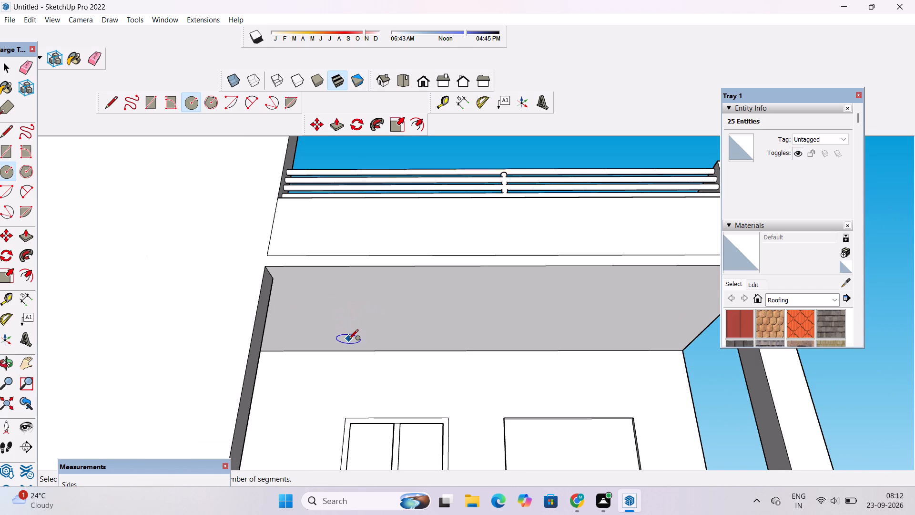
{"action": "left_click", "coordinate": [350, 317]}
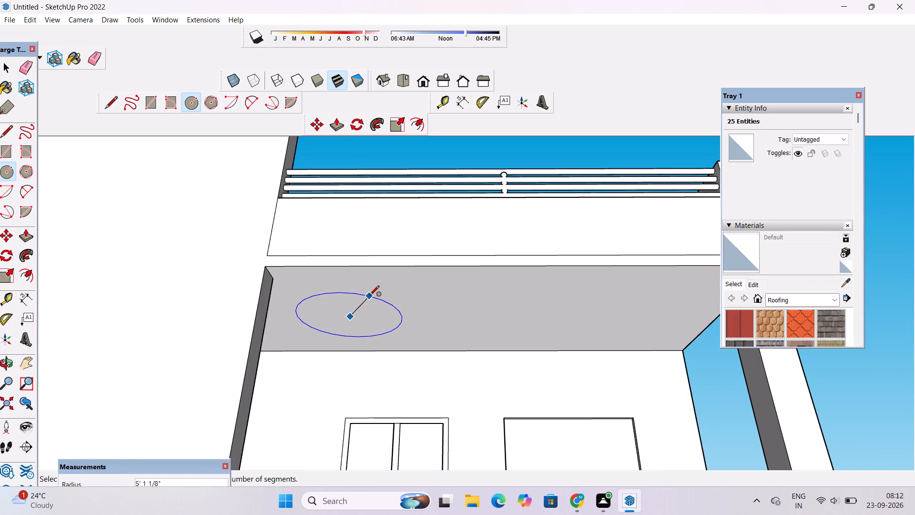
{"action": "type", "text": "1'"}
{"action": "key", "text": "Return"}
Select the circle with its face on the upper-floor balcony ceiling.
{"action": "key", "text": "space"}
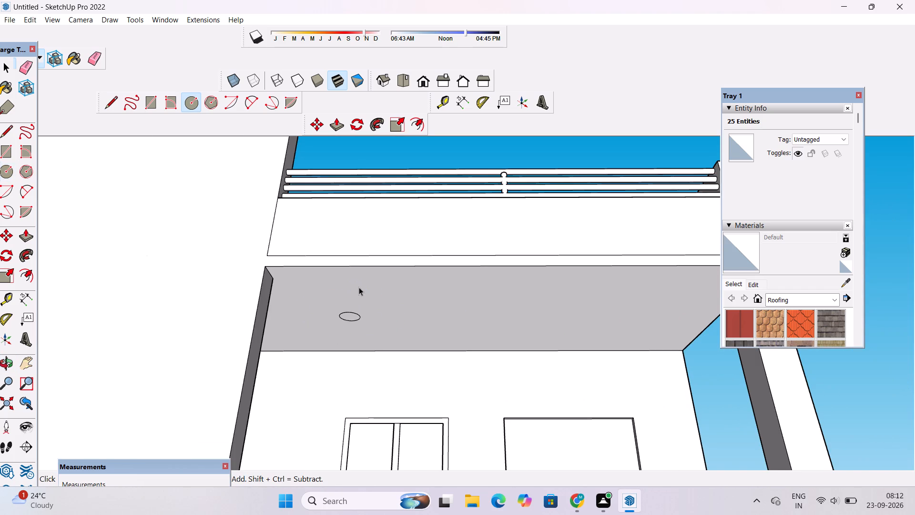
{"action": "left_click", "coordinate": [350, 315]}
{"action": "left_click", "coordinate": [350, 315]}
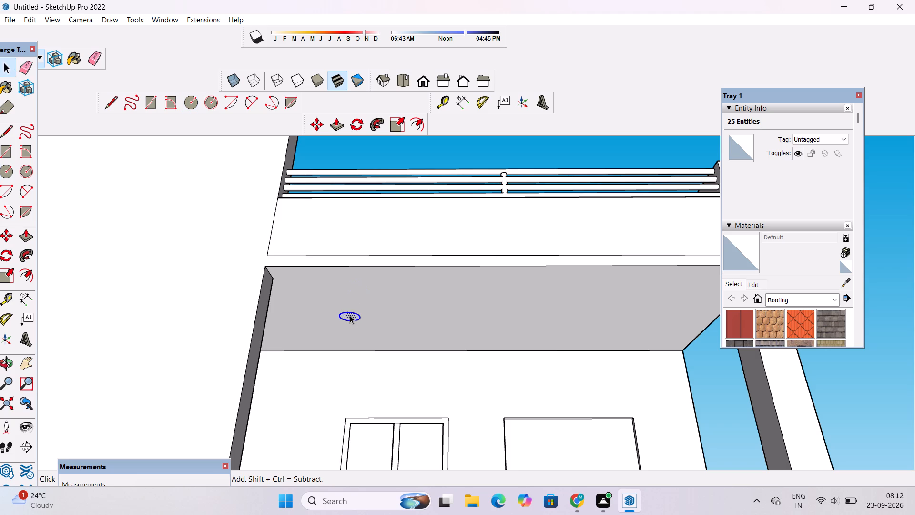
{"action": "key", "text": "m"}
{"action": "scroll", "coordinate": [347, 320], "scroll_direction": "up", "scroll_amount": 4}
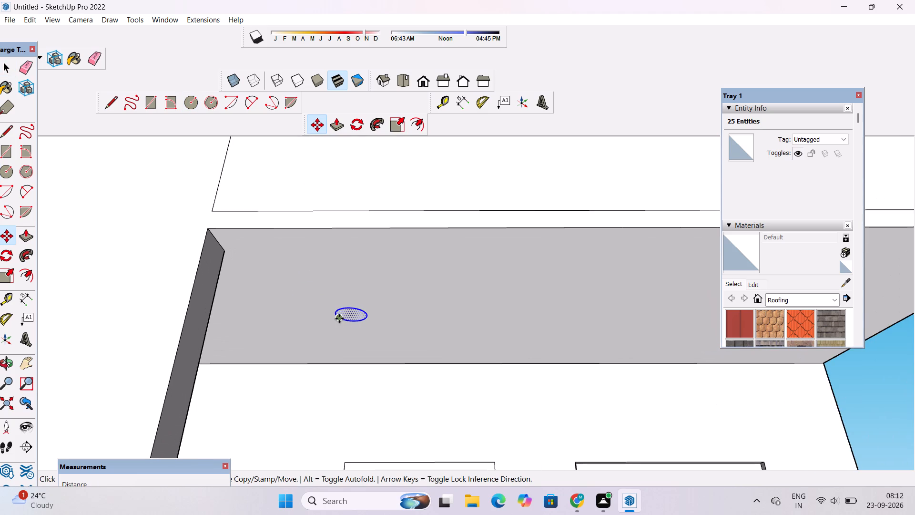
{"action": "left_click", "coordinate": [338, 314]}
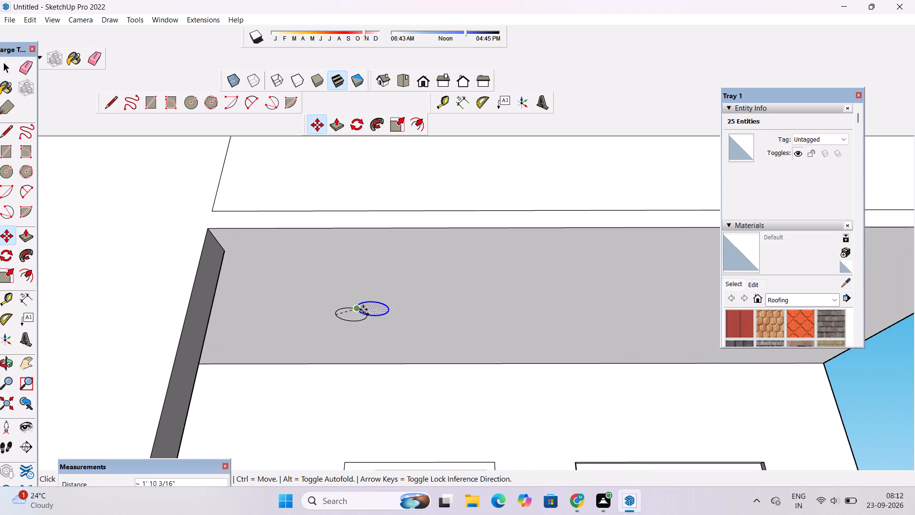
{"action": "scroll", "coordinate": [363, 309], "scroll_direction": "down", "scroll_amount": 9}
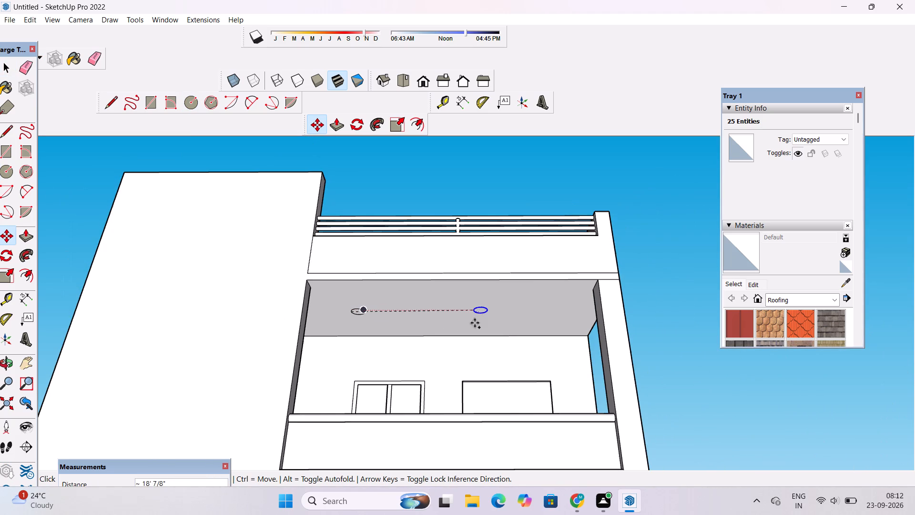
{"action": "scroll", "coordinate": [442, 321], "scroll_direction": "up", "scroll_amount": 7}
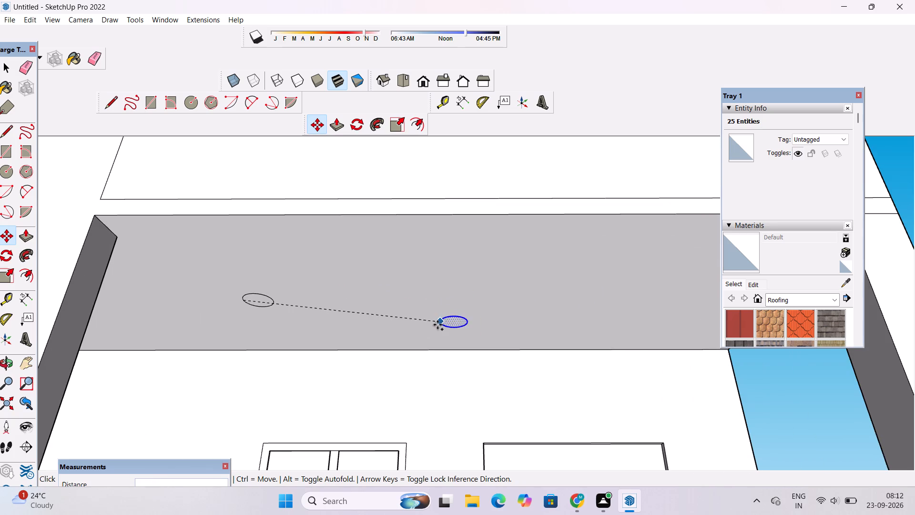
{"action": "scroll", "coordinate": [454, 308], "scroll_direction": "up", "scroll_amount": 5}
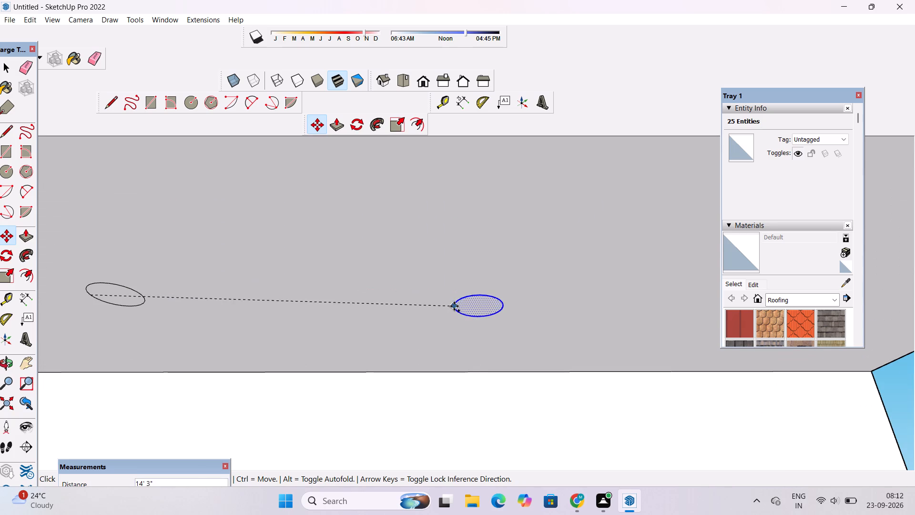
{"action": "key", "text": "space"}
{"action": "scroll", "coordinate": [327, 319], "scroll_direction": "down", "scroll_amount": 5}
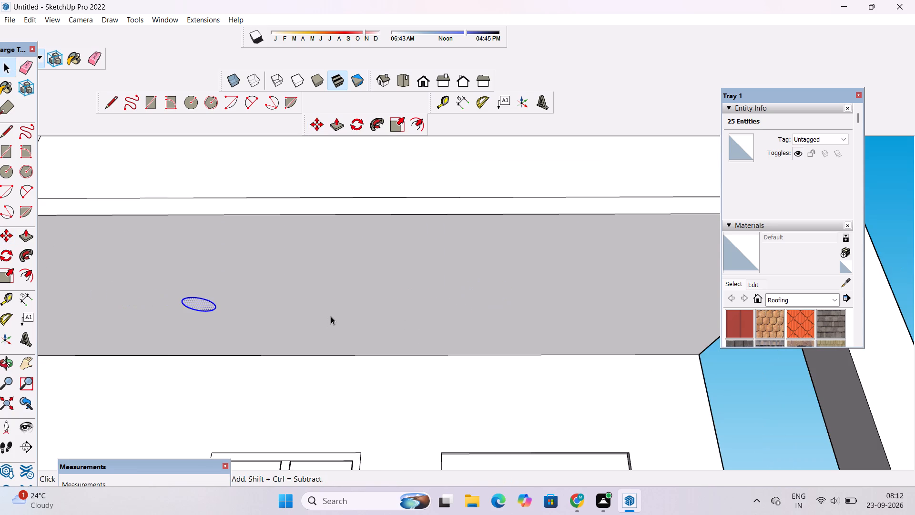
Copy the circle with its face along the balcony ceiling by about 13' 4", and again about 12' 9" further toward the far end.
{"action": "key", "text": "m"}
{"action": "scroll", "coordinate": [180, 313], "scroll_direction": "up", "scroll_amount": 7}
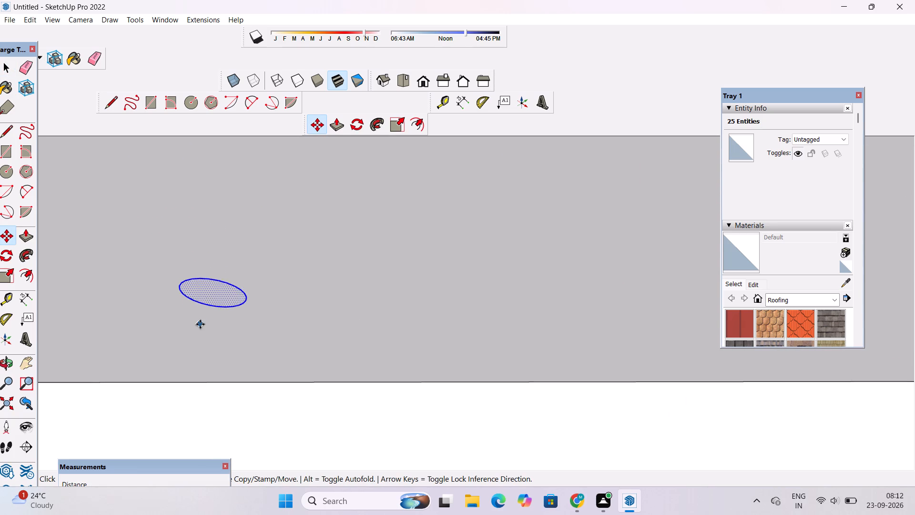
{"action": "scroll", "coordinate": [200, 324], "scroll_direction": "up", "scroll_amount": 2}
{"action": "left_click", "coordinate": [183, 291]}
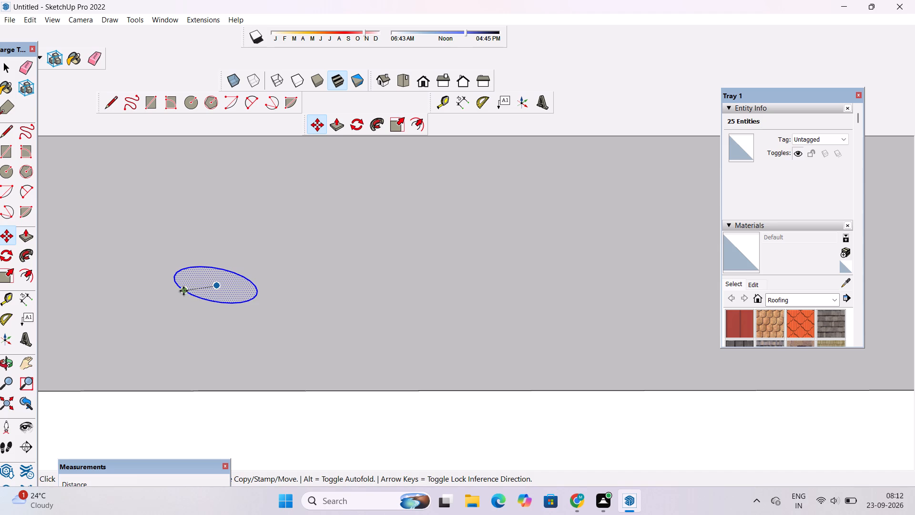
{"action": "scroll", "coordinate": [219, 288], "scroll_direction": "down", "scroll_amount": 5}
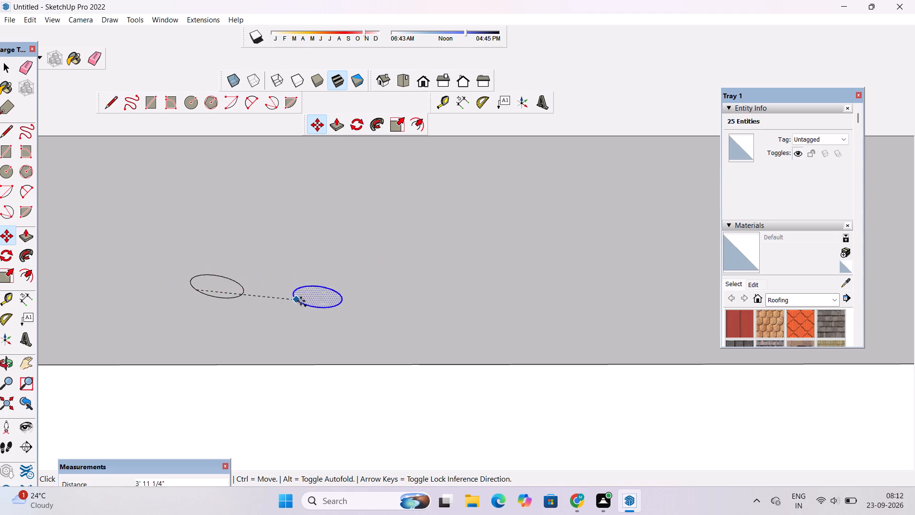
{"action": "scroll", "coordinate": [382, 289], "scroll_direction": "down", "scroll_amount": 9}
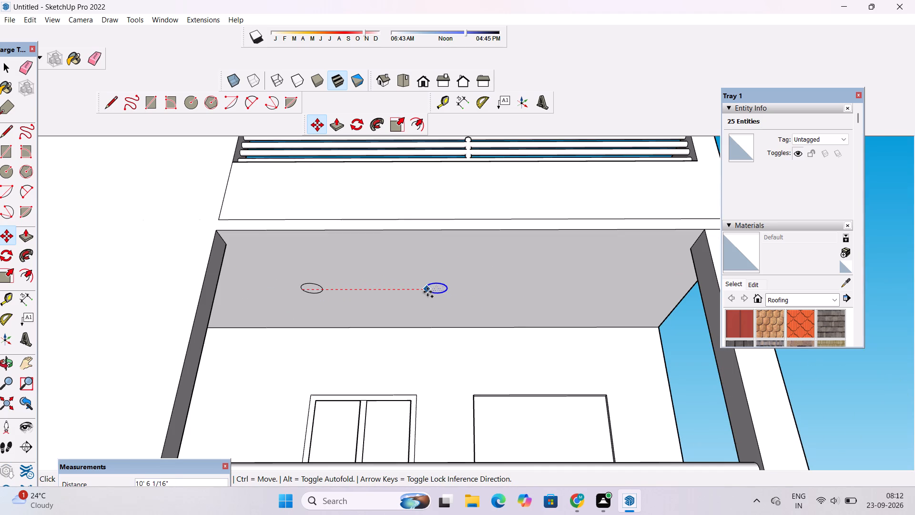
{"action": "left_click", "coordinate": [443, 295]}
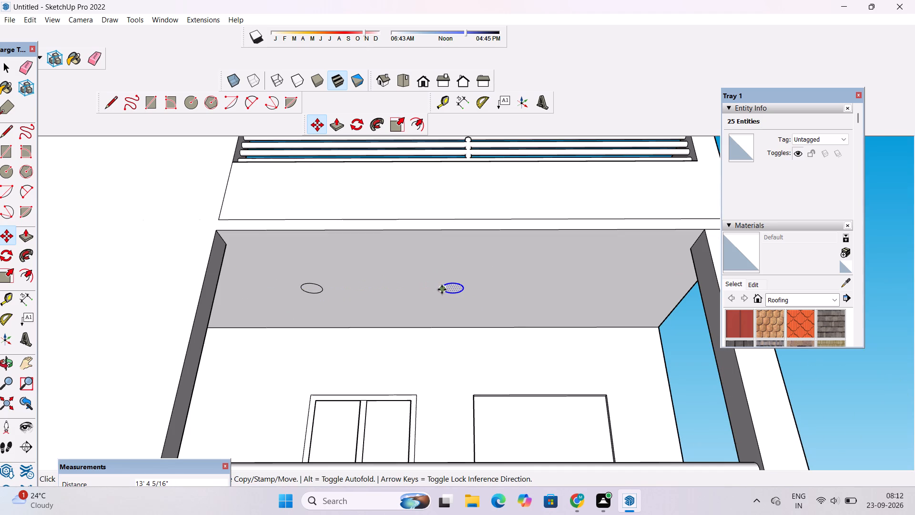
{"action": "left_click", "coordinate": [442, 289]}
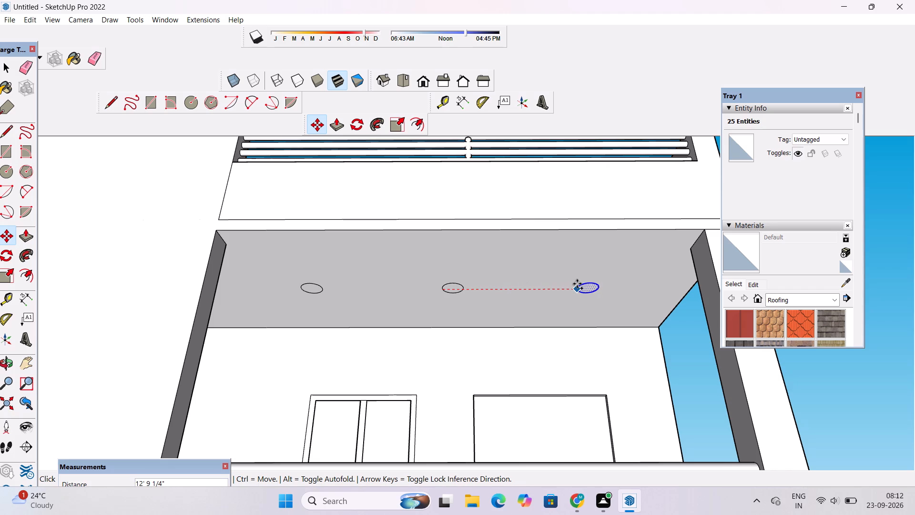
{"action": "left_click", "coordinate": [577, 284]}
{"action": "key", "text": "space"}
{"action": "scroll", "coordinate": [296, 272], "scroll_direction": "down", "scroll_amount": 3}
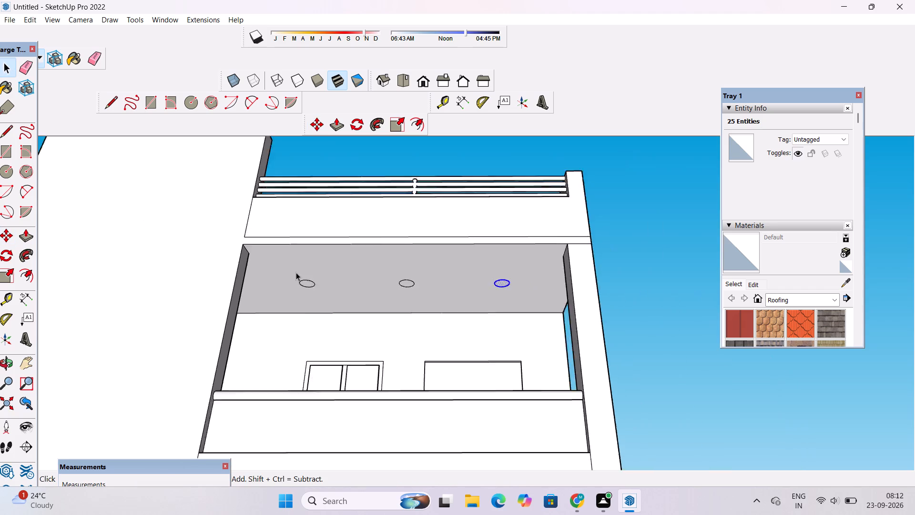
Draw a vertical rectangle about 1' wide and 14' high, from bottom to top edge, near the middle of the boundary-wall panel before the porch.
{"action": "scroll", "coordinate": [296, 272], "scroll_direction": "down", "scroll_amount": 11}
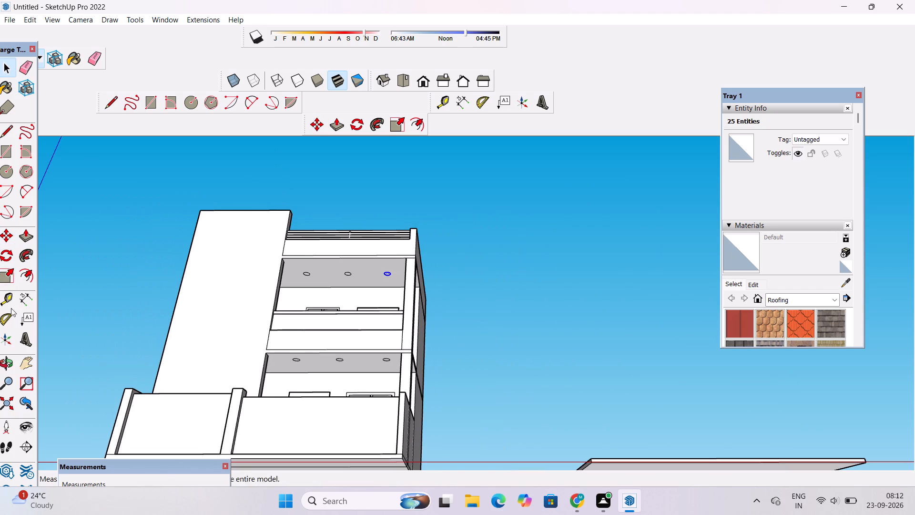
{"action": "left_click_drag", "start_coordinate": [2, 365], "coordinate": [10, 359]}
{"action": "scroll", "coordinate": [319, 196], "scroll_direction": "down", "scroll_amount": 7}
{"action": "left_click_drag", "start_coordinate": [320, 201], "coordinate": [292, 348]}
{"action": "scroll", "coordinate": [288, 299], "scroll_direction": "up", "scroll_amount": 4}
{"action": "left_click_drag", "start_coordinate": [240, 302], "coordinate": [272, 302]}
{"action": "scroll", "coordinate": [279, 253], "scroll_direction": "down", "scroll_amount": 1}
{"action": "left_click_drag", "start_coordinate": [307, 411], "coordinate": [394, 322], "text": "shift"}
{"action": "scroll", "coordinate": [399, 318], "scroll_direction": "up", "scroll_amount": 14}
{"action": "left_click_drag", "start_coordinate": [468, 294], "coordinate": [296, 347], "text": "shift"}
{"action": "scroll", "coordinate": [296, 347], "scroll_direction": "down", "scroll_amount": 5}
{"action": "left_click_drag", "start_coordinate": [294, 371], "coordinate": [290, 394]}
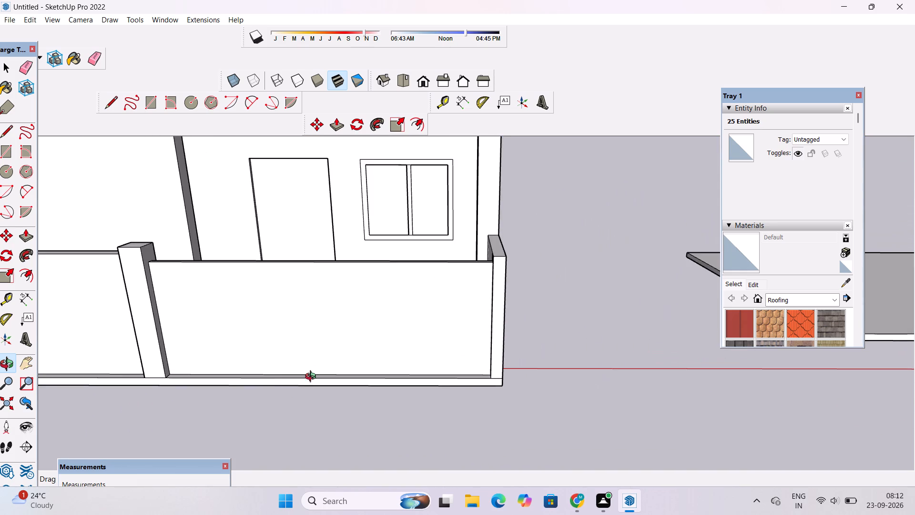
{"action": "scroll", "coordinate": [316, 374], "scroll_direction": "up", "scroll_amount": 8}
{"action": "left_click_drag", "start_coordinate": [317, 375], "coordinate": [355, 360], "text": "shift"}
{"action": "scroll", "coordinate": [356, 363], "scroll_direction": "down", "scroll_amount": 4}
{"action": "left_click", "coordinate": [356, 363]}
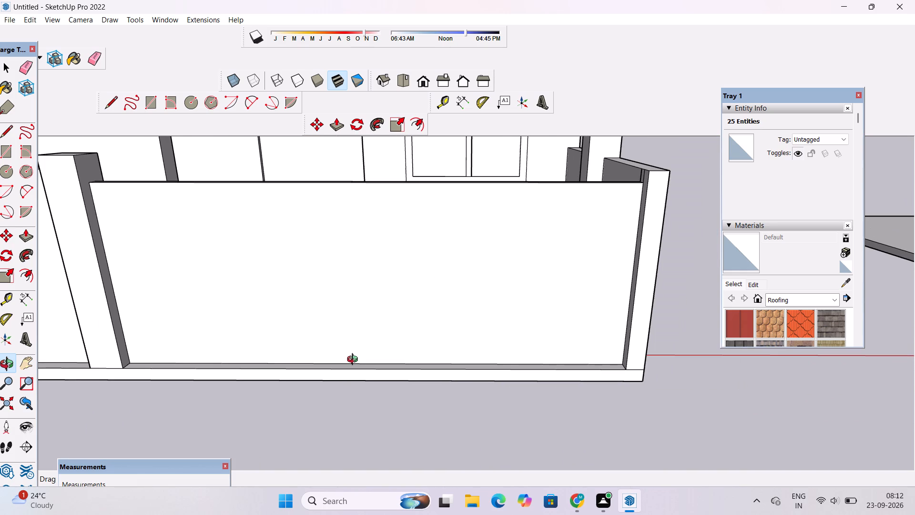
{"action": "left_click", "coordinate": [355, 360]}
{"action": "key", "text": "r"}
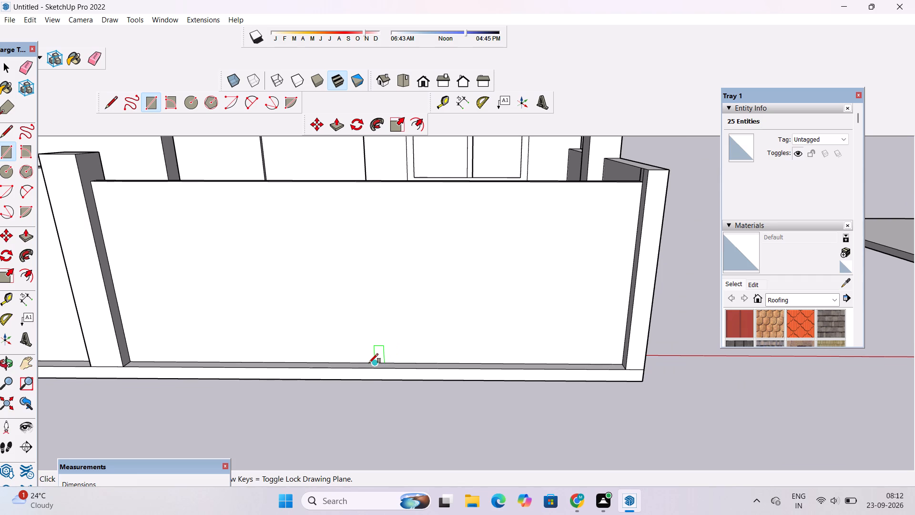
{"action": "scroll", "coordinate": [369, 363], "scroll_direction": "up", "scroll_amount": 4}
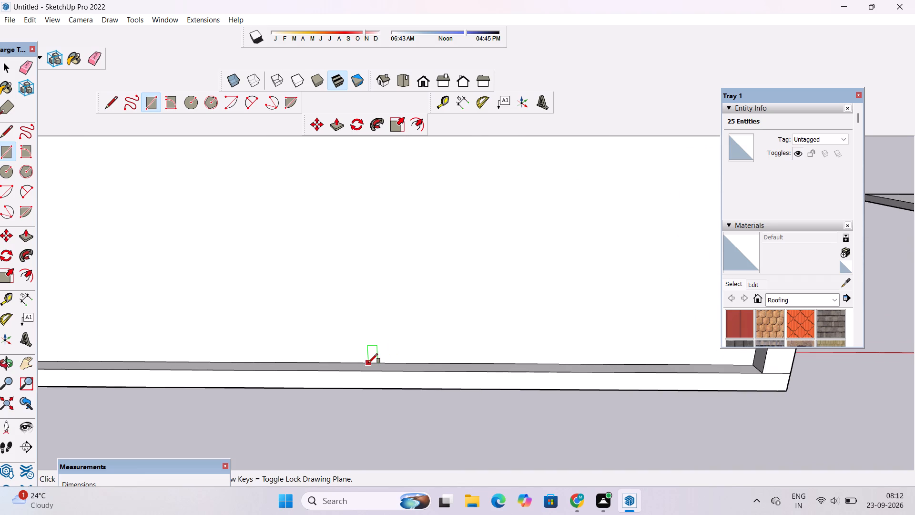
{"action": "left_click", "coordinate": [368, 363]}
{"action": "scroll", "coordinate": [370, 356], "scroll_direction": "down", "scroll_amount": 11}
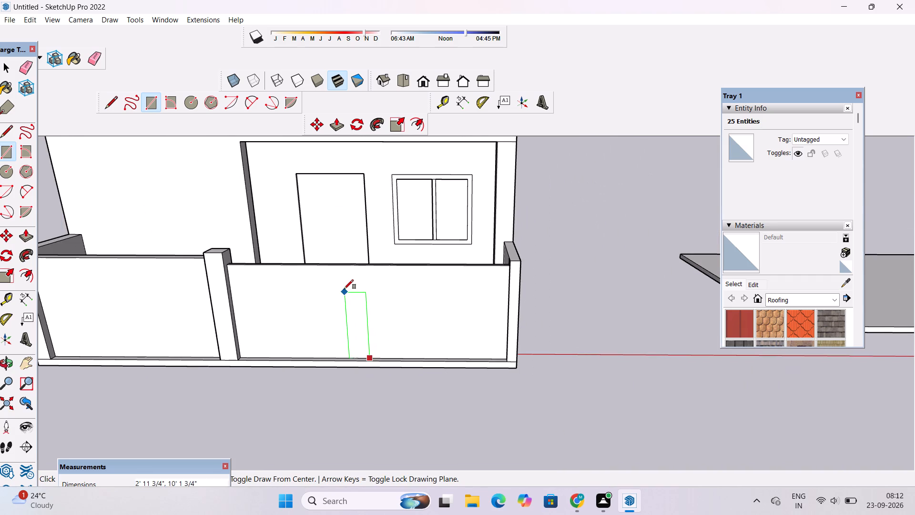
{"action": "scroll", "coordinate": [344, 289], "scroll_direction": "up", "scroll_amount": 5}
{"action": "scroll", "coordinate": [394, 252], "scroll_direction": "up", "scroll_amount": 3}
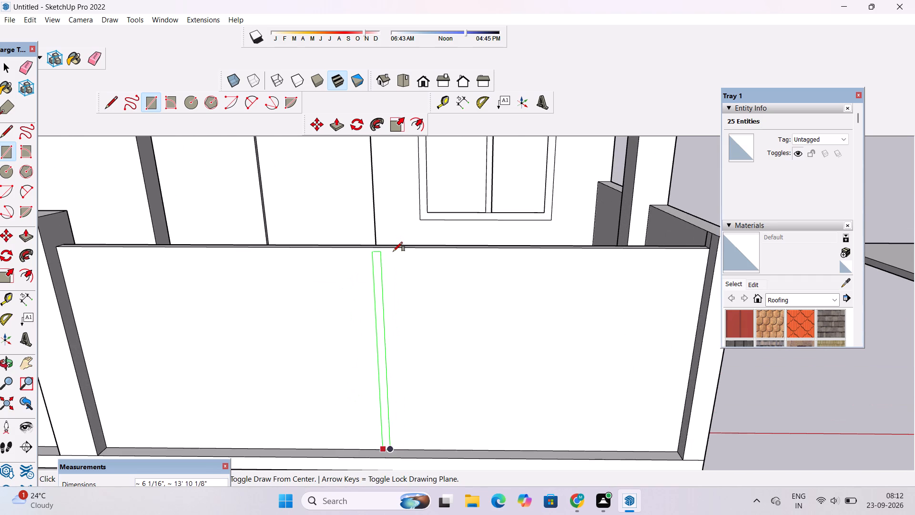
{"action": "scroll", "coordinate": [393, 251], "scroll_direction": "up", "scroll_amount": 5}
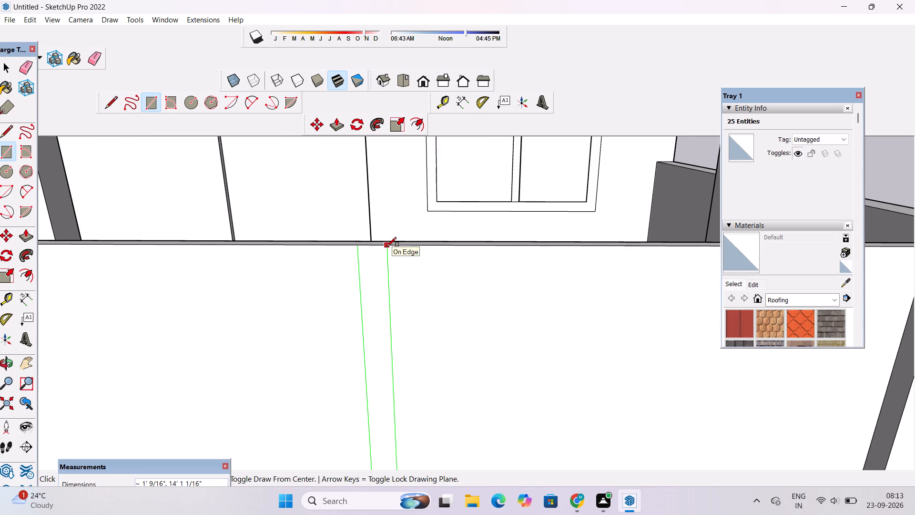
{"action": "left_click", "coordinate": [385, 246]}
{"action": "scroll", "coordinate": [385, 221], "scroll_direction": "down", "scroll_amount": 3}
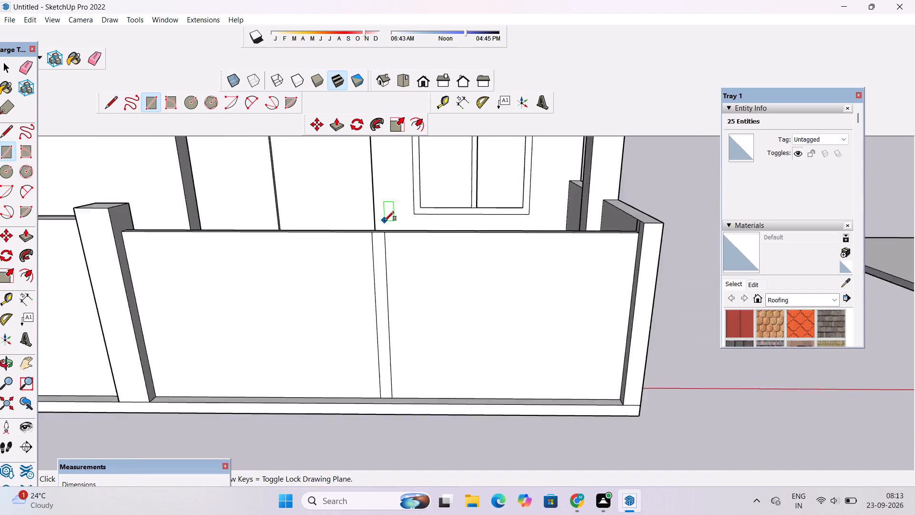
{"action": "scroll", "coordinate": [385, 221], "scroll_direction": "down", "scroll_amount": 7}
{"action": "key", "text": "space"}
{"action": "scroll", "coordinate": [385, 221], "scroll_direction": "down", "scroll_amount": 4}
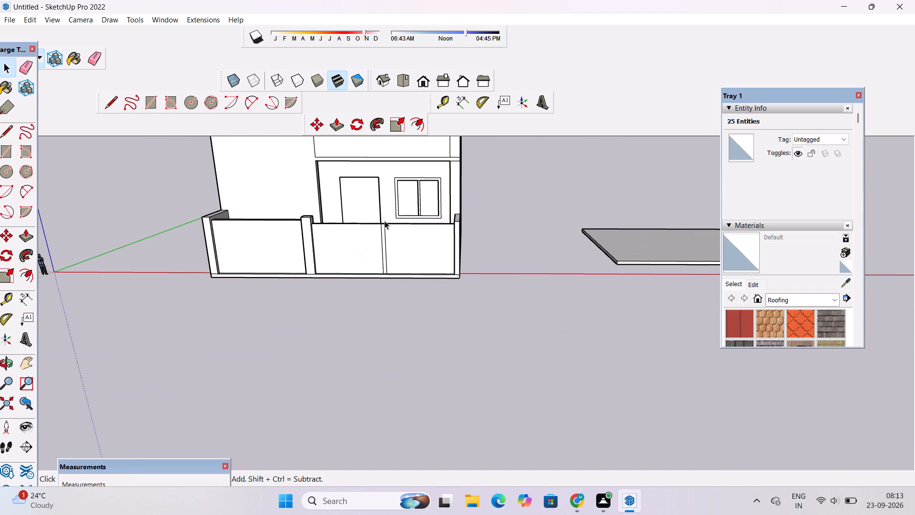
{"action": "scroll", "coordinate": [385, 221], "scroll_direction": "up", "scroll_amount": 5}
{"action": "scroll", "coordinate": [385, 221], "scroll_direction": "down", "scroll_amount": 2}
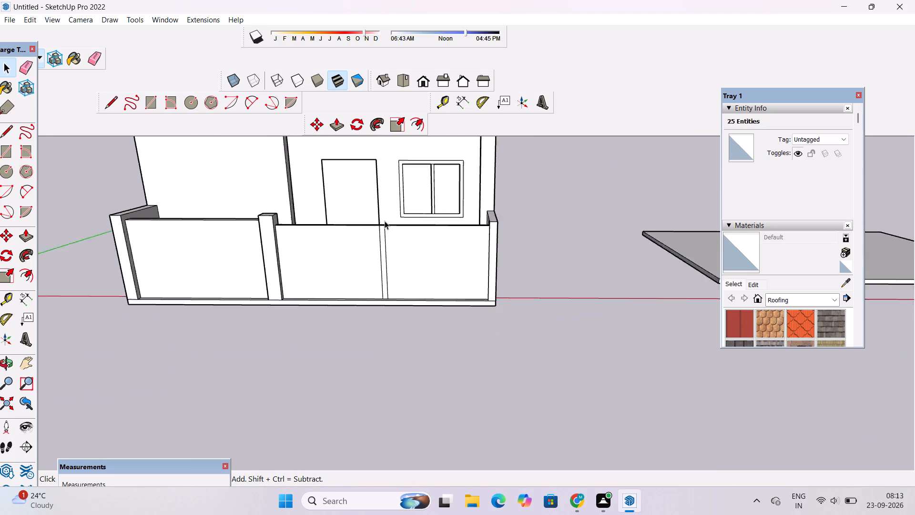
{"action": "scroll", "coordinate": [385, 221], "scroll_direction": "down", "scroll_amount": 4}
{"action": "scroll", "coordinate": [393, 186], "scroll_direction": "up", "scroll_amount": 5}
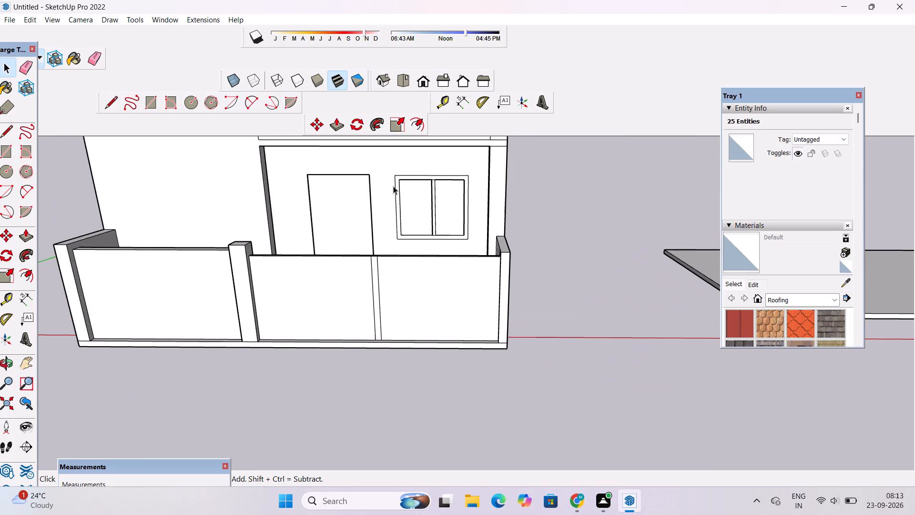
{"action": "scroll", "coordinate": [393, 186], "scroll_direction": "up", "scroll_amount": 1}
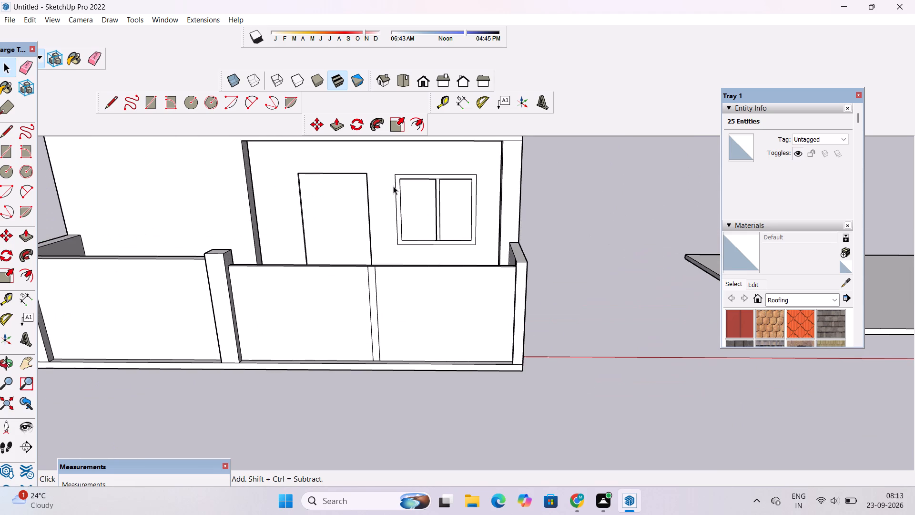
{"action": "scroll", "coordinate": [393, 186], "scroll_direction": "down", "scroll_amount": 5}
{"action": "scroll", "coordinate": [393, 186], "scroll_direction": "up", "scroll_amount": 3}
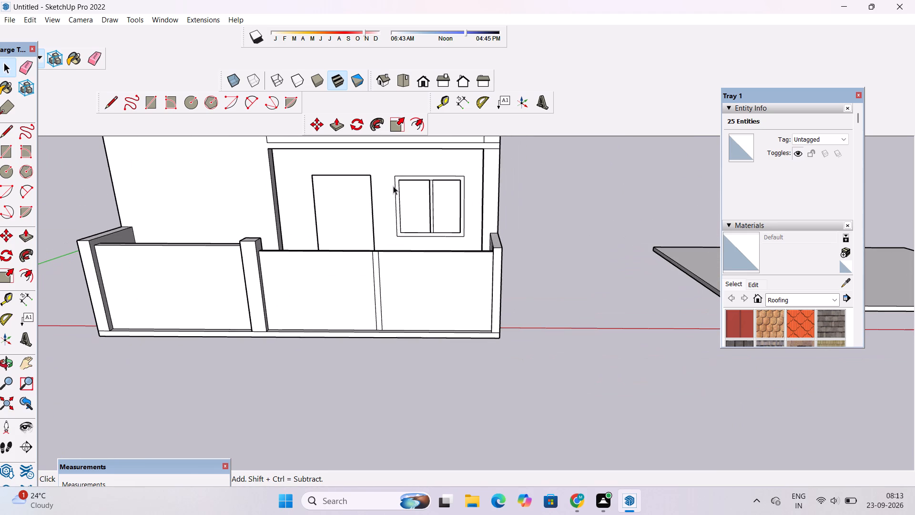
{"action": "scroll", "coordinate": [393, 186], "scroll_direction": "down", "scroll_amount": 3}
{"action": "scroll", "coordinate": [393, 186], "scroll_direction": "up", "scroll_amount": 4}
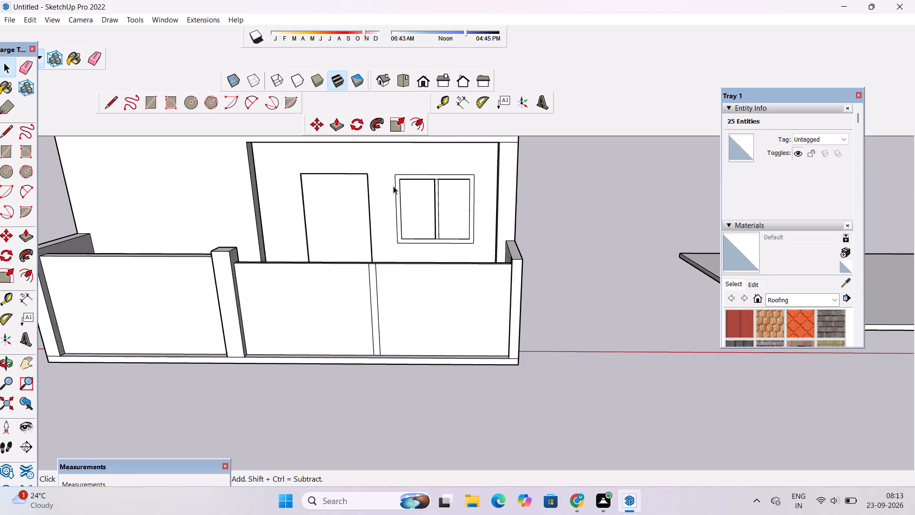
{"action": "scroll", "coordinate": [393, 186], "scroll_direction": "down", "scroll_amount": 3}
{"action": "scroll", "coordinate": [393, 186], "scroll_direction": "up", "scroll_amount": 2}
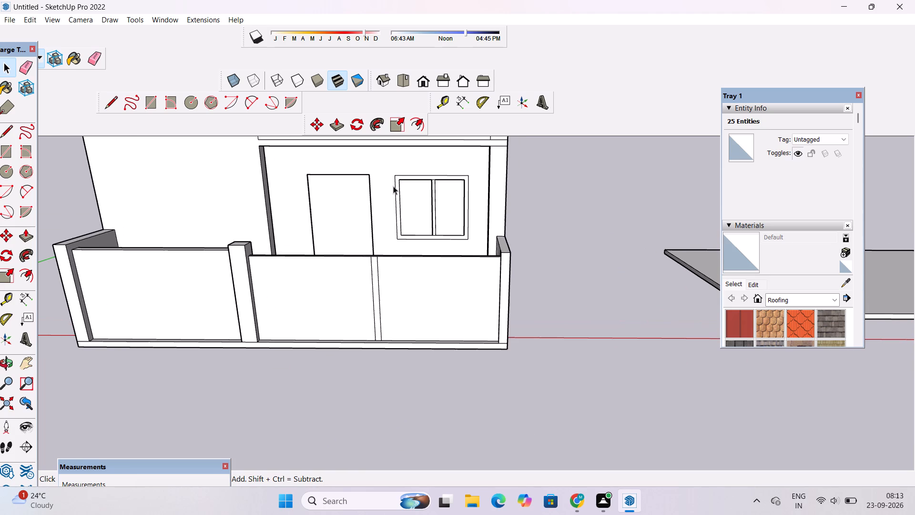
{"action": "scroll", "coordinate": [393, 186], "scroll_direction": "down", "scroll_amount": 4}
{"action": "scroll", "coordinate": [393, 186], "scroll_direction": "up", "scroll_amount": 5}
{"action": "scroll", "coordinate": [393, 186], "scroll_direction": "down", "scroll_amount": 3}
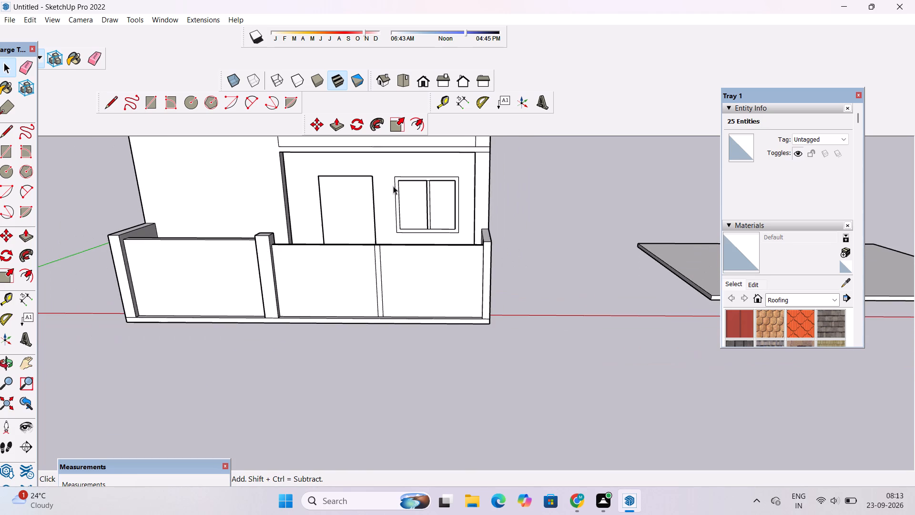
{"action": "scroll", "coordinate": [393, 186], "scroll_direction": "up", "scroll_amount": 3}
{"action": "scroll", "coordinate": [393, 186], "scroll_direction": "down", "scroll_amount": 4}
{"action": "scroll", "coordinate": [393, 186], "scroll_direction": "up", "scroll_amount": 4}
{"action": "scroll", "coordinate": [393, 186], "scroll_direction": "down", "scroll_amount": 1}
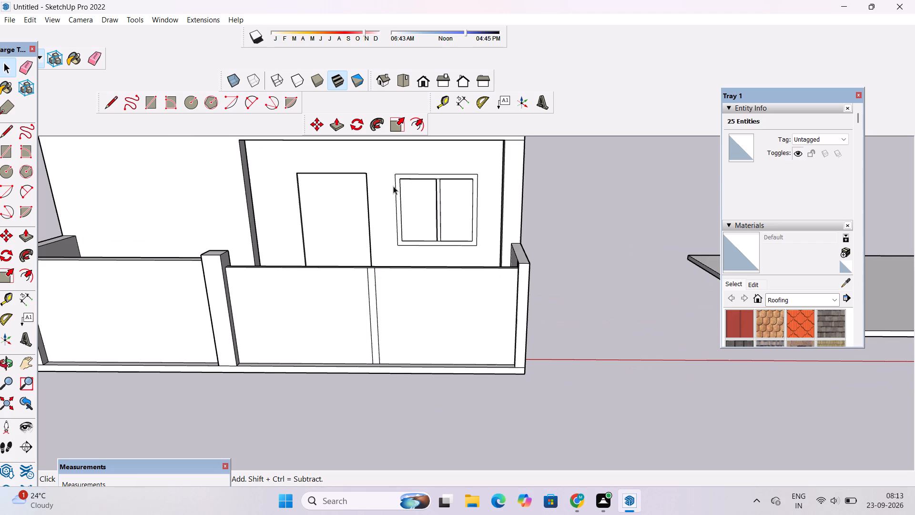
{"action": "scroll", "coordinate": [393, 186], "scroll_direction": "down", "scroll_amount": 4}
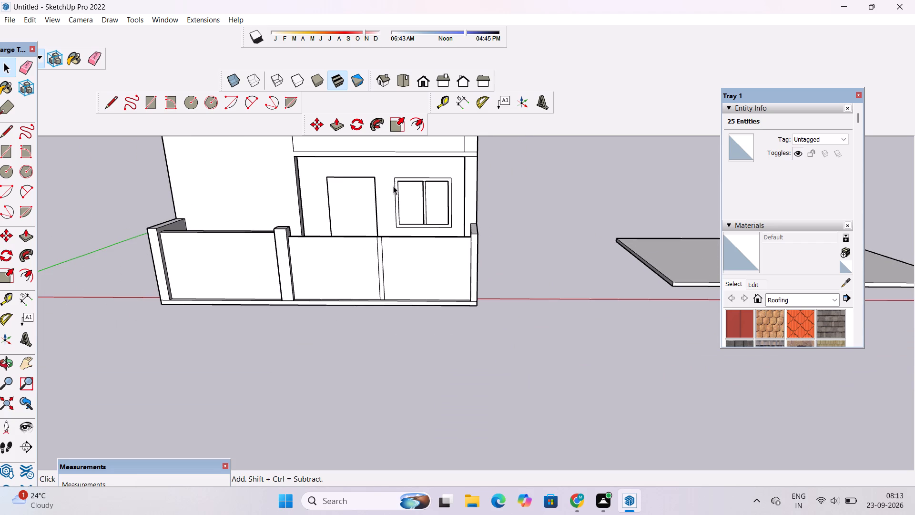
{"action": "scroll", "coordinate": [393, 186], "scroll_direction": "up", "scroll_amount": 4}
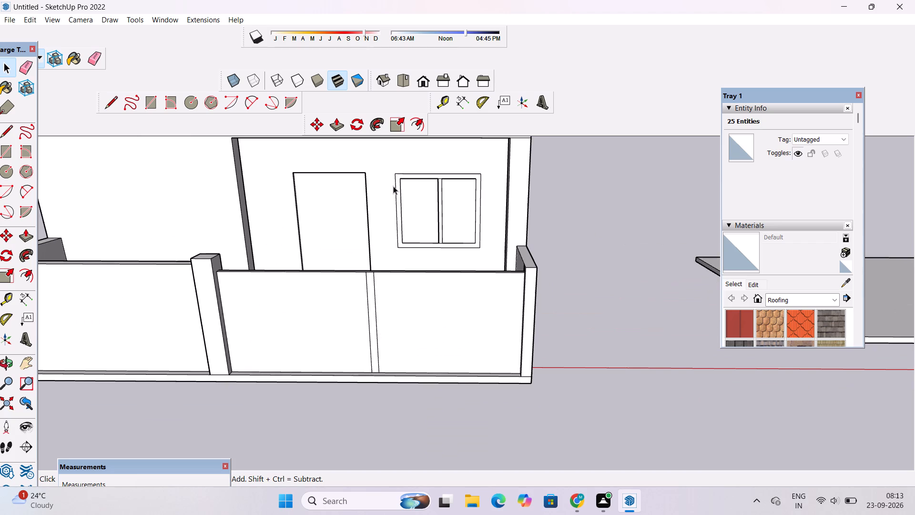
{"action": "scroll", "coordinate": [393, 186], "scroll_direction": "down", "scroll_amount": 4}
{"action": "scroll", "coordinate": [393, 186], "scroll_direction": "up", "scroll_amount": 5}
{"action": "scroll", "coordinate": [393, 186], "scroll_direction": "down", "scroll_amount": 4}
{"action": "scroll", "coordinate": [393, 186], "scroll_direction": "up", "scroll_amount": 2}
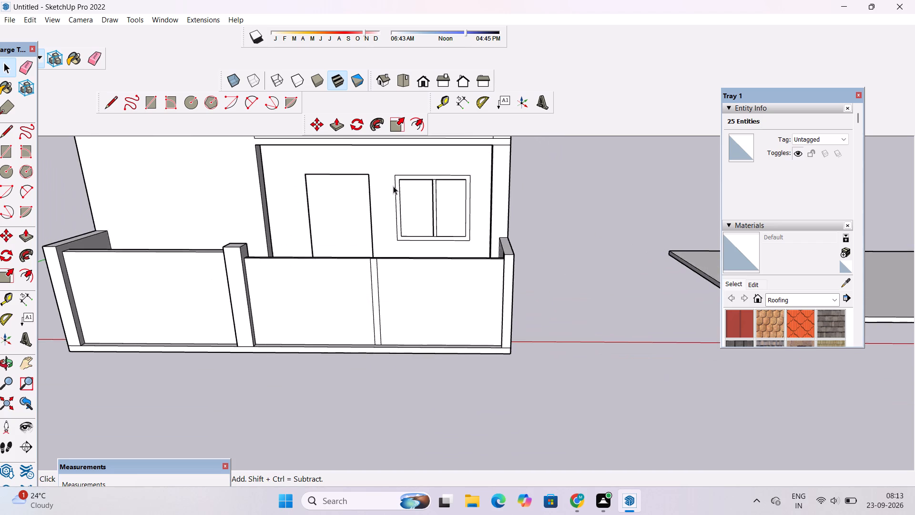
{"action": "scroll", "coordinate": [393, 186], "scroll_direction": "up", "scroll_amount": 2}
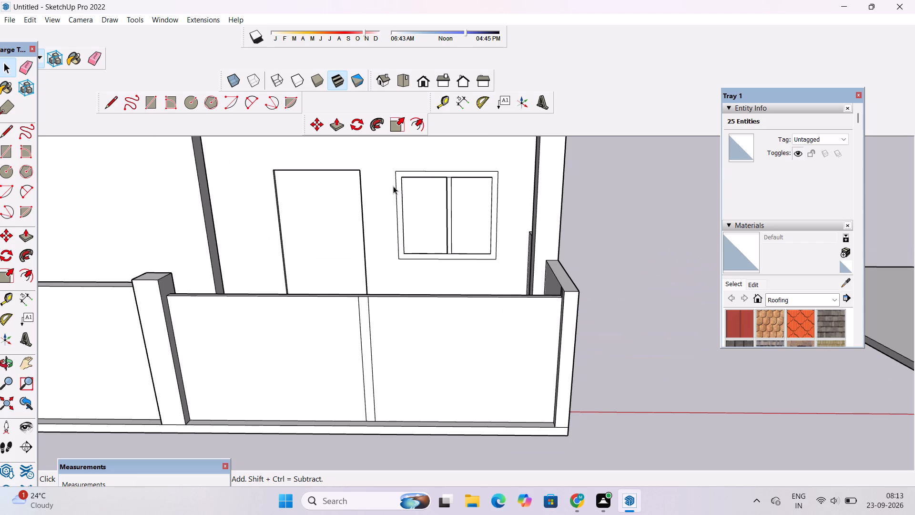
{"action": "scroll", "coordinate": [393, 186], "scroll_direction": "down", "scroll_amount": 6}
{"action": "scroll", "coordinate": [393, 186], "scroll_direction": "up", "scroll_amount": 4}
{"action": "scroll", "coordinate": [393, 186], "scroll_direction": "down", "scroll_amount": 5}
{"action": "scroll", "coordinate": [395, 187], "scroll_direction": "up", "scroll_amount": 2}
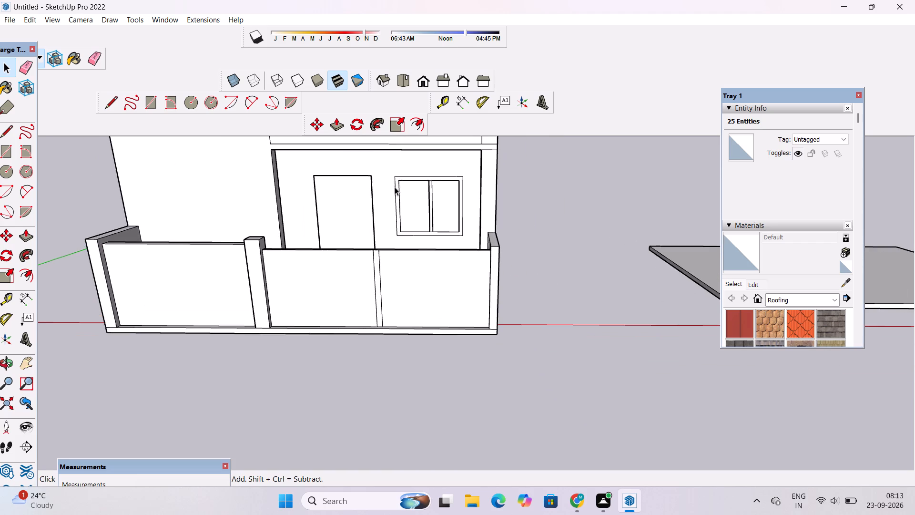
Examine the building's whole front elevation from several angles, including the tall blank wall and the front boundary wall.
{"action": "key", "text": "o"}
{"action": "scroll", "coordinate": [395, 187], "scroll_direction": "up", "scroll_amount": 1}
{"action": "scroll", "coordinate": [395, 187], "scroll_direction": "down", "scroll_amount": 7}
{"action": "left_click_drag", "start_coordinate": [408, 217], "coordinate": [432, 262], "text": "shift"}
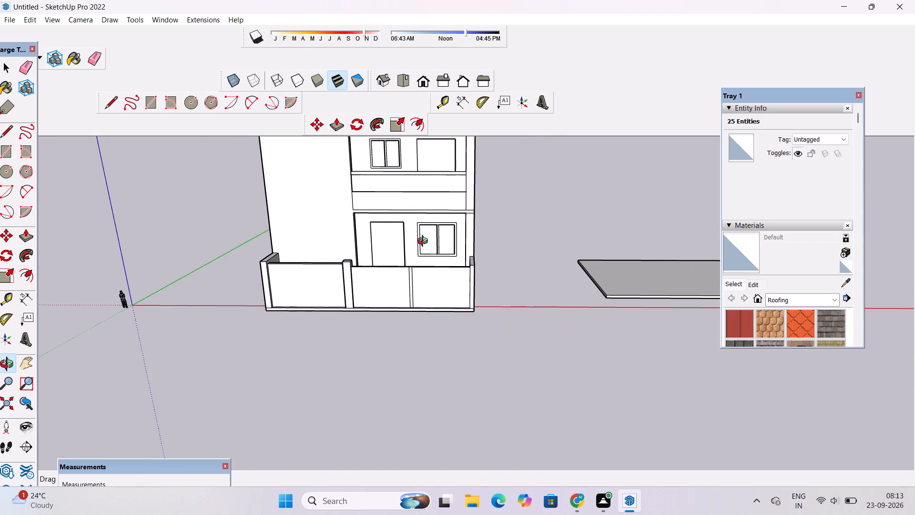
{"action": "scroll", "coordinate": [425, 242], "scroll_direction": "down", "scroll_amount": 3}
{"action": "left_click_drag", "start_coordinate": [407, 250], "coordinate": [469, 288], "text": "shift"}
{"action": "left_click_drag", "start_coordinate": [461, 283], "coordinate": [502, 271], "text": "shift"}
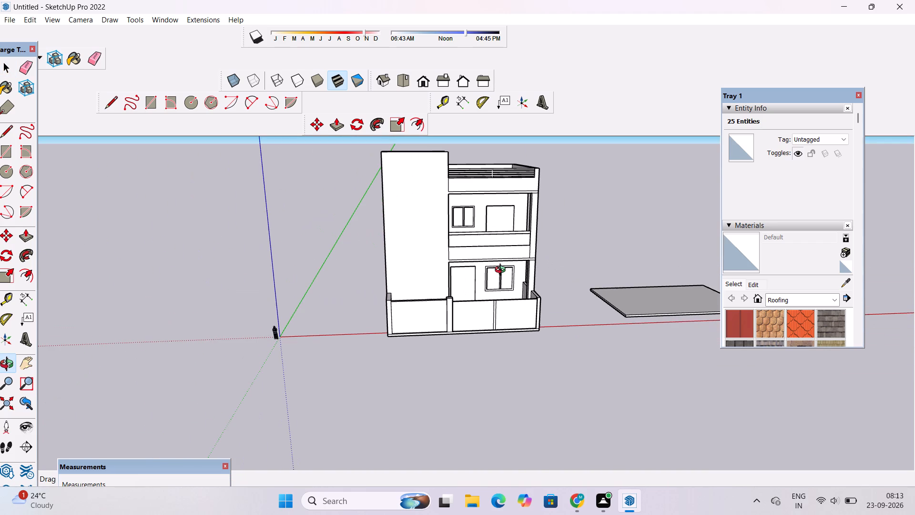
{"action": "scroll", "coordinate": [505, 270], "scroll_direction": "down", "scroll_amount": 4}
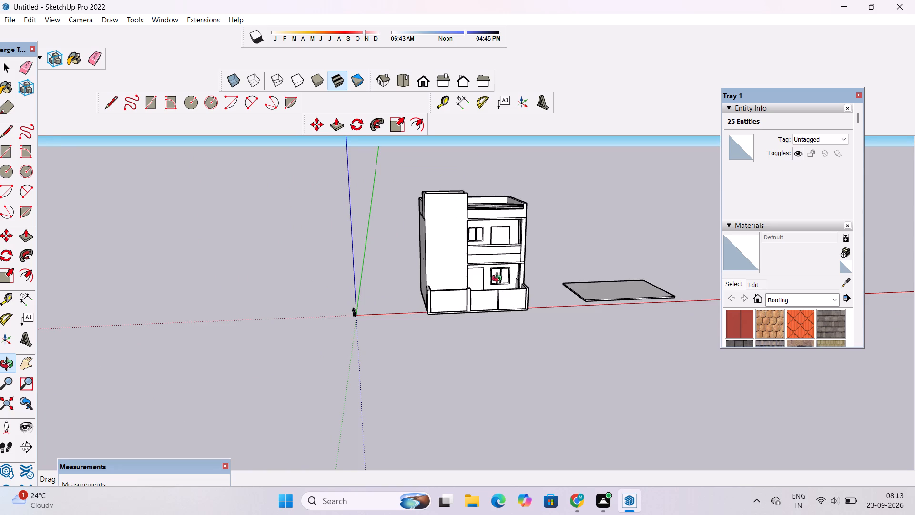
{"action": "left_click_drag", "start_coordinate": [483, 286], "coordinate": [427, 293]}
{"action": "scroll", "coordinate": [445, 291], "scroll_direction": "up", "scroll_amount": 4}
{"action": "left_click_drag", "start_coordinate": [450, 287], "coordinate": [417, 308], "text": "shift"}
{"action": "scroll", "coordinate": [418, 304], "scroll_direction": "down", "scroll_amount": 3}
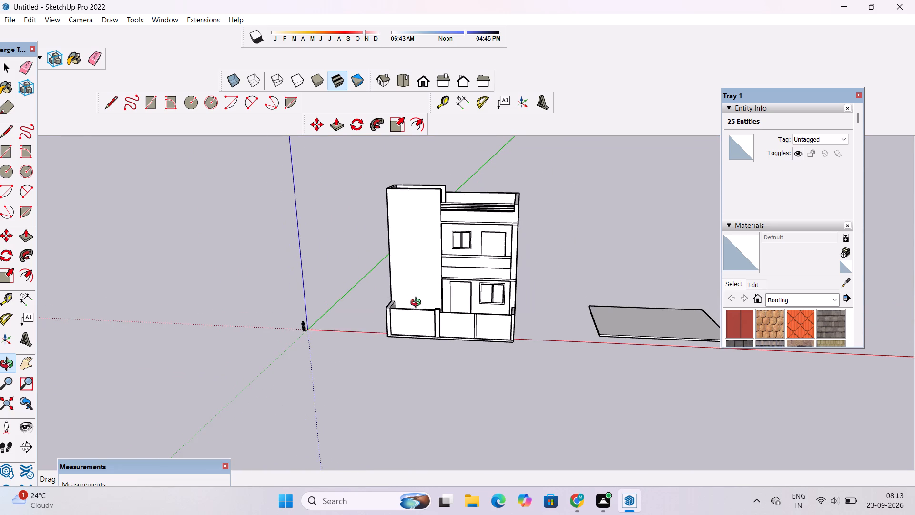
{"action": "left_click_drag", "start_coordinate": [418, 304], "coordinate": [425, 259]}
{"action": "scroll", "coordinate": [425, 257], "scroll_direction": "up", "scroll_amount": 3}
{"action": "left_click_drag", "start_coordinate": [425, 258], "coordinate": [437, 280], "text": "shift"}
{"action": "left_click_drag", "start_coordinate": [433, 290], "coordinate": [444, 300]}
{"action": "left_click_drag", "start_coordinate": [442, 296], "coordinate": [460, 267], "text": "shift"}
{"action": "scroll", "coordinate": [460, 264], "scroll_direction": "down", "scroll_amount": 3}
{"action": "left_click_drag", "start_coordinate": [463, 259], "coordinate": [453, 258], "text": "shift"}
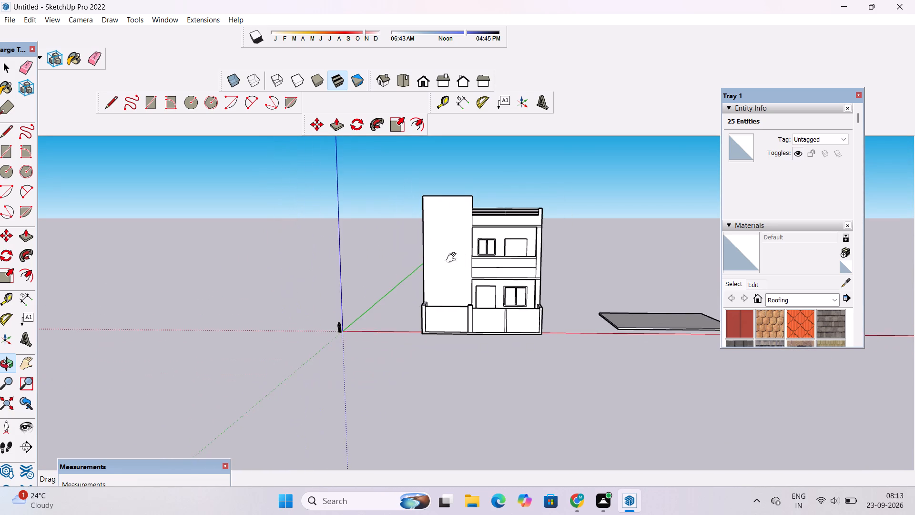
{"action": "left_click_drag", "start_coordinate": [453, 258], "coordinate": [416, 257], "text": "shift"}
{"action": "left_click_drag", "start_coordinate": [397, 300], "coordinate": [432, 311]}
{"action": "left_click_drag", "start_coordinate": [432, 311], "coordinate": [419, 295]}
{"action": "left_click_drag", "start_coordinate": [419, 291], "coordinate": [422, 330], "text": "shift"}
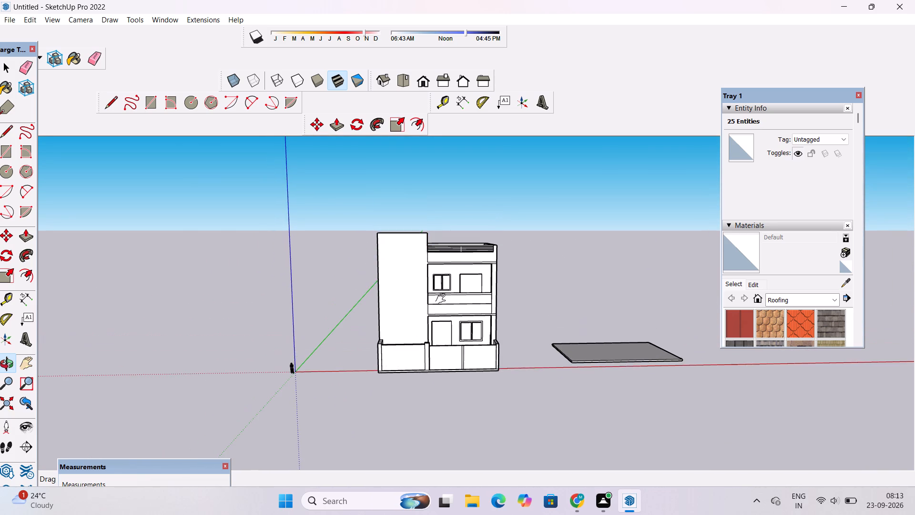
{"action": "scroll", "coordinate": [444, 296], "scroll_direction": "up", "scroll_amount": 2, "text": "shift"}
{"action": "left_click_drag", "start_coordinate": [432, 304], "coordinate": [423, 309], "text": "shift"}
{"action": "scroll", "coordinate": [411, 309], "scroll_direction": "up", "scroll_amount": 2}
{"action": "left_click", "coordinate": [418, 303]}
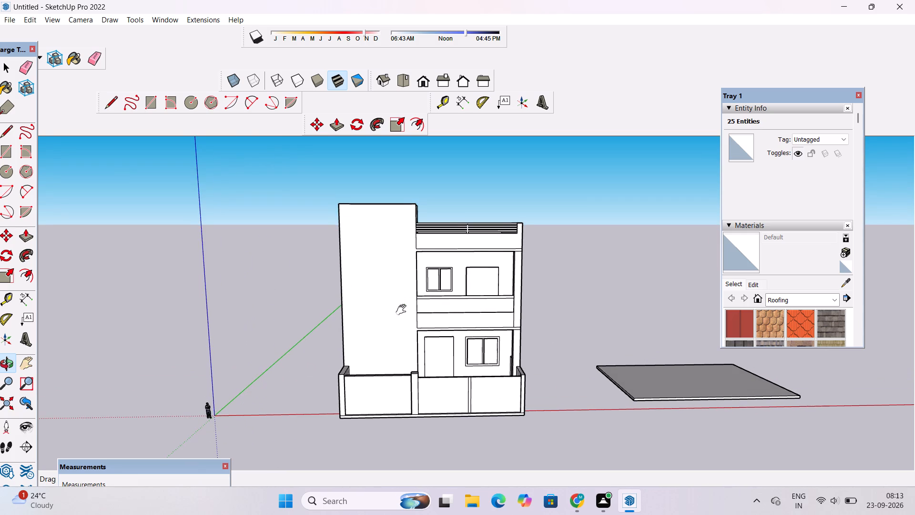
{"action": "left_click_drag", "start_coordinate": [403, 310], "coordinate": [419, 312], "text": "shift"}
{"action": "scroll", "coordinate": [421, 311], "scroll_direction": "up", "scroll_amount": 3}
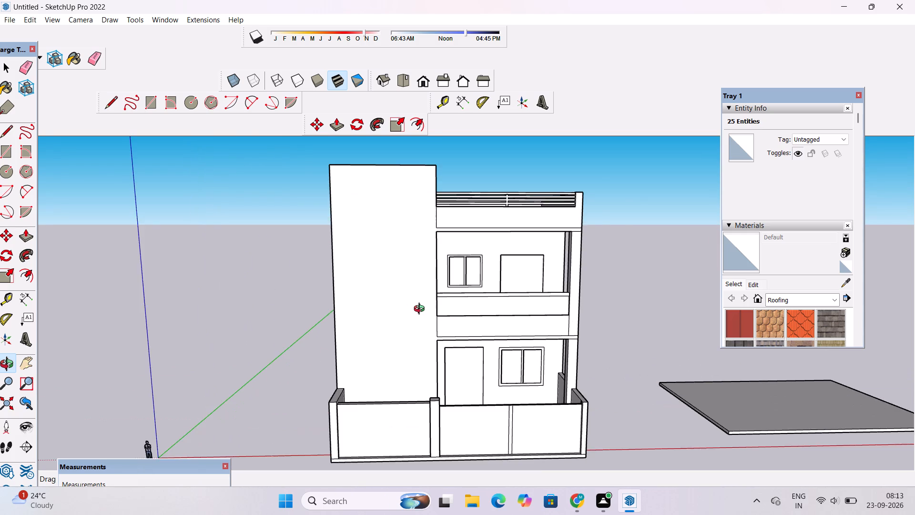
{"action": "scroll", "coordinate": [421, 310], "scroll_direction": "up", "scroll_amount": 2}
{"action": "scroll", "coordinate": [421, 310], "scroll_direction": "down", "scroll_amount": 4}
{"action": "scroll", "coordinate": [421, 310], "scroll_direction": "up", "scroll_amount": 1}
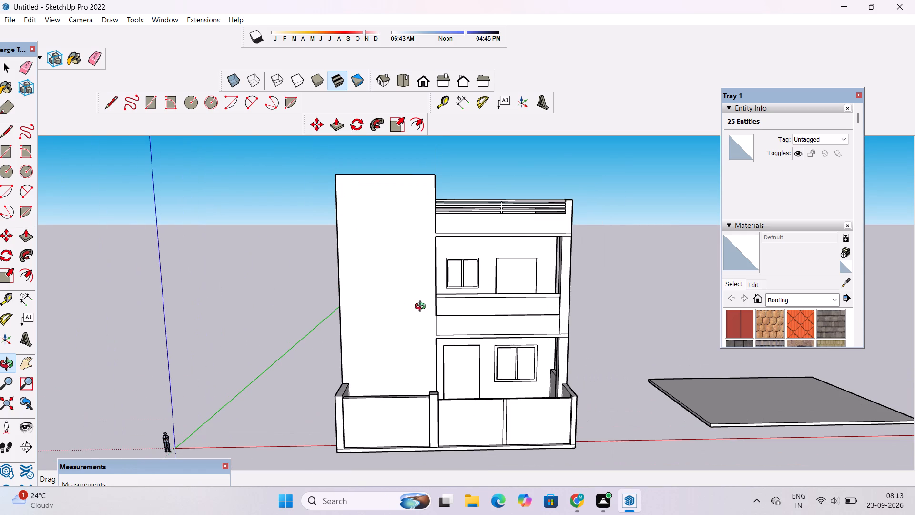
Start a rectangle on the upper part of the tall blank front wall beside the balconies.
{"action": "key", "text": "r"}
{"action": "scroll", "coordinate": [424, 307], "scroll_direction": "up", "scroll_amount": 1}
{"action": "scroll", "coordinate": [424, 307], "scroll_direction": "down", "scroll_amount": 4}
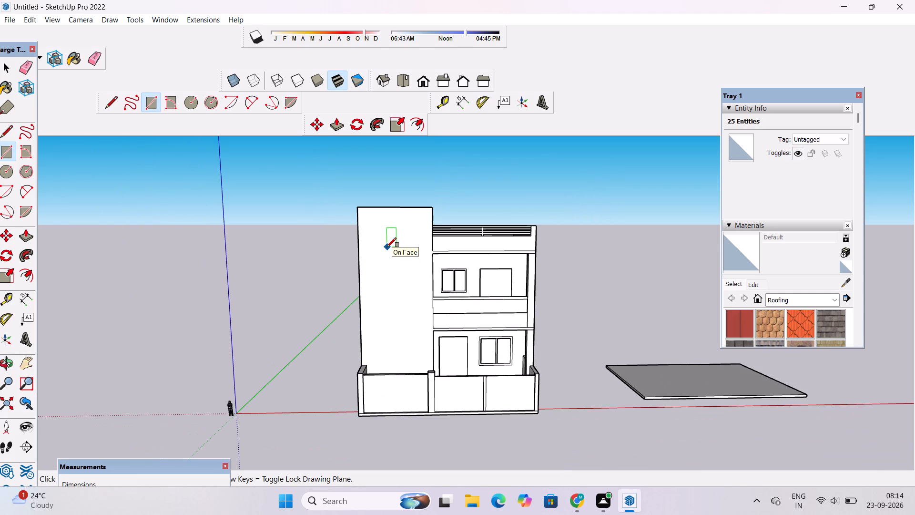
{"action": "scroll", "coordinate": [387, 247], "scroll_direction": "up", "scroll_amount": 4}
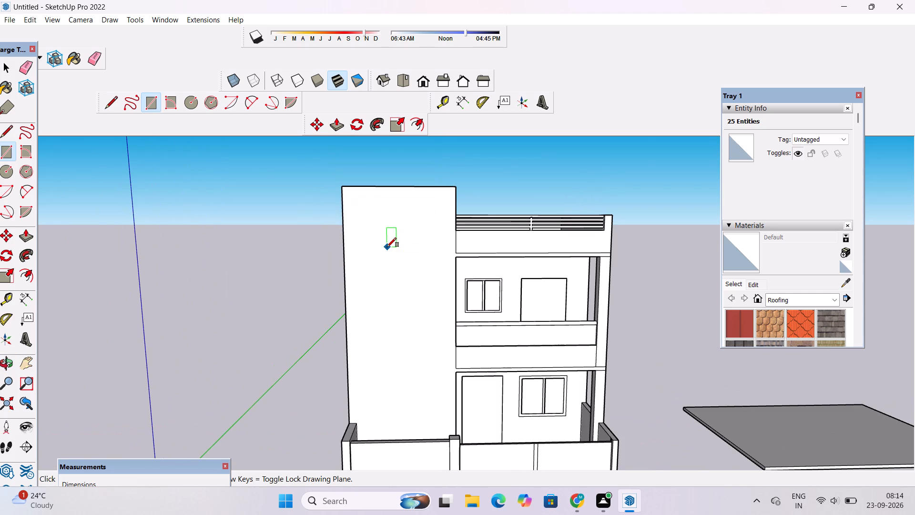
{"action": "scroll", "coordinate": [387, 247], "scroll_direction": "down", "scroll_amount": 4}
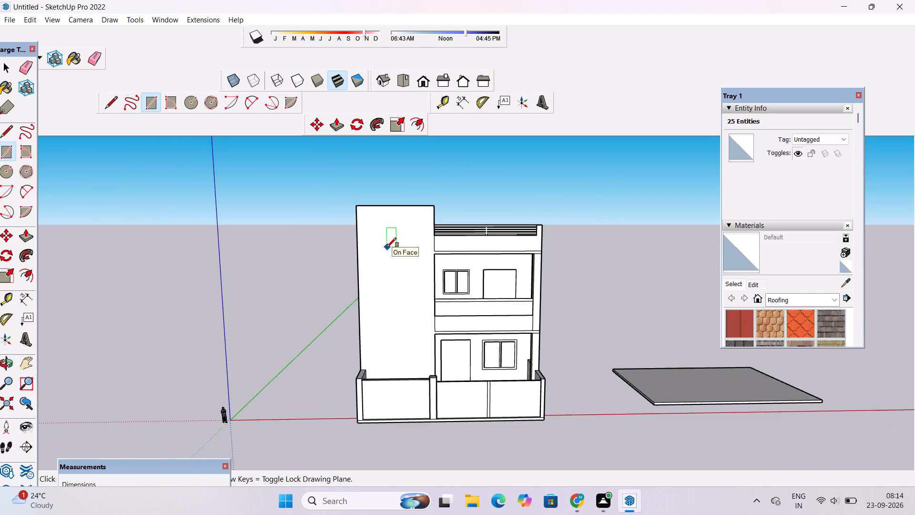
{"action": "scroll", "coordinate": [387, 247], "scroll_direction": "up", "scroll_amount": 3}
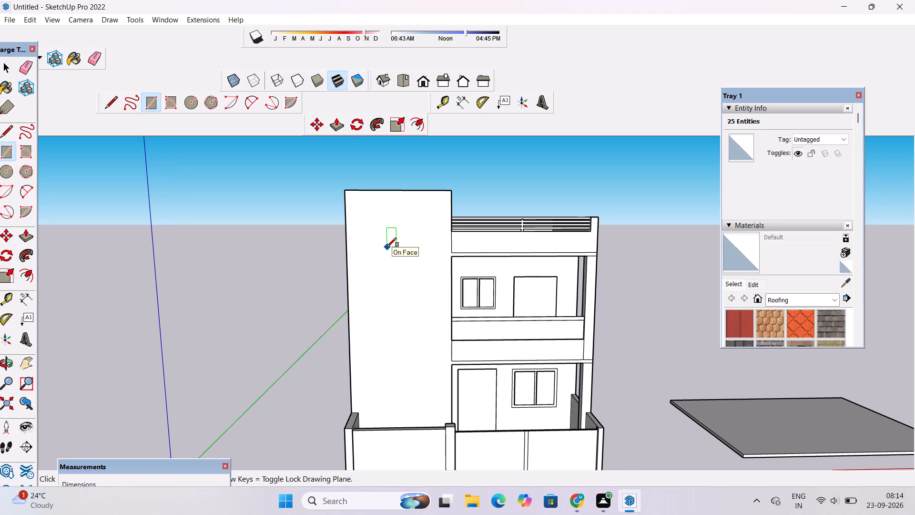
{"action": "scroll", "coordinate": [387, 247], "scroll_direction": "up", "scroll_amount": 5}
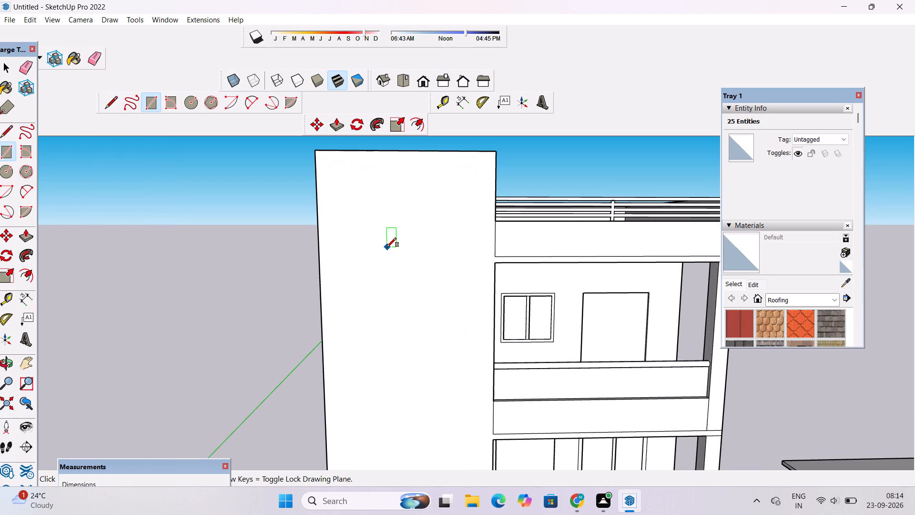
{"action": "scroll", "coordinate": [387, 247], "scroll_direction": "down", "scroll_amount": 1}
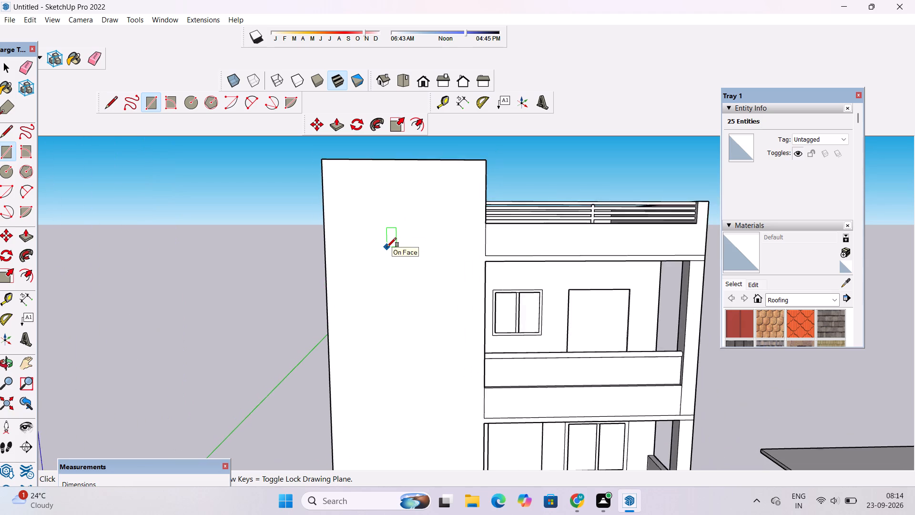
{"action": "scroll", "coordinate": [387, 247], "scroll_direction": "down", "scroll_amount": 4}
{"action": "scroll", "coordinate": [387, 247], "scroll_direction": "up", "scroll_amount": 1}
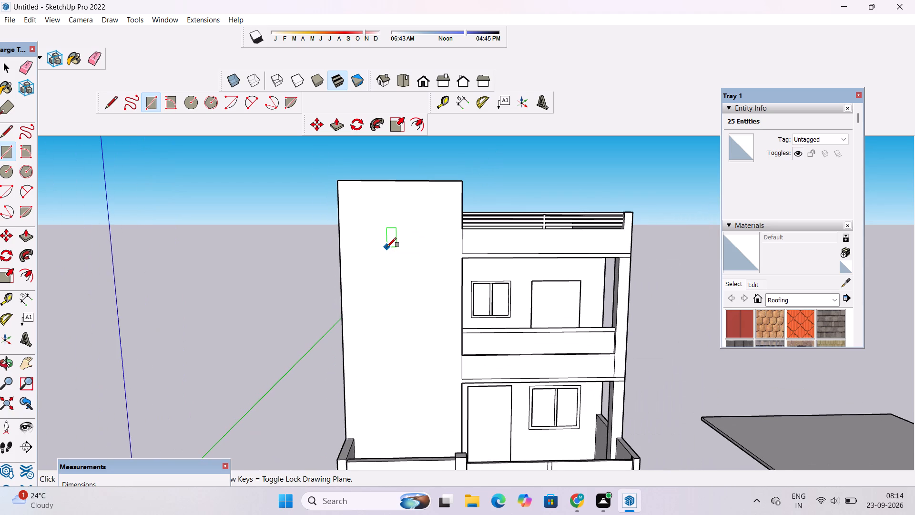
{"action": "scroll", "coordinate": [387, 247], "scroll_direction": "up", "scroll_amount": 2}
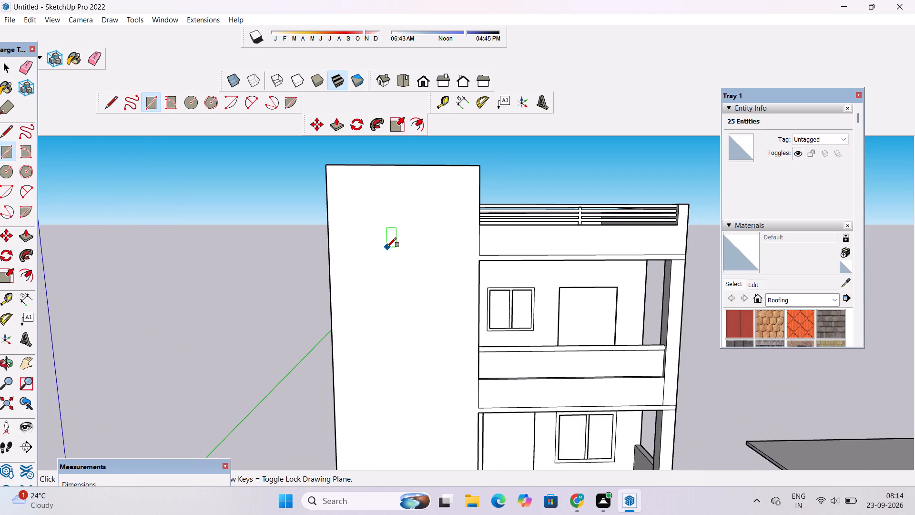
{"action": "scroll", "coordinate": [387, 247], "scroll_direction": "down", "scroll_amount": 2}
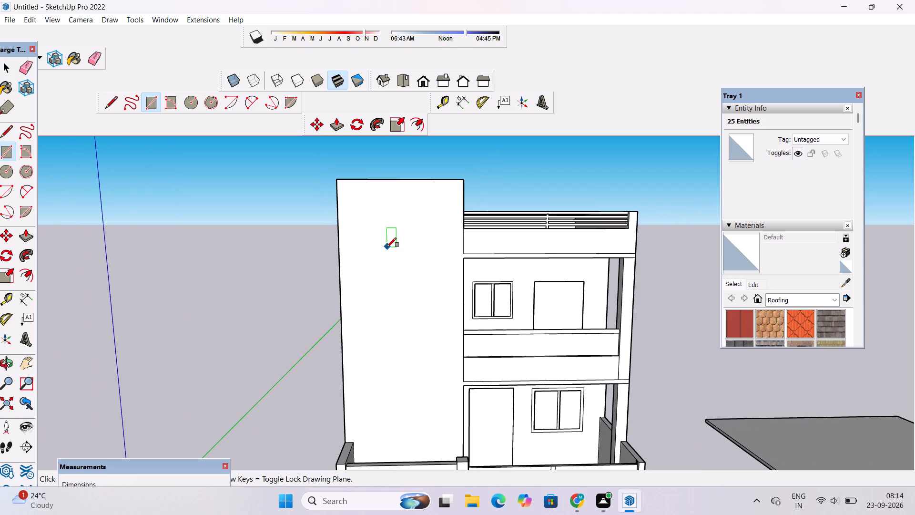
{"action": "scroll", "coordinate": [387, 247], "scroll_direction": "up", "scroll_amount": 2}
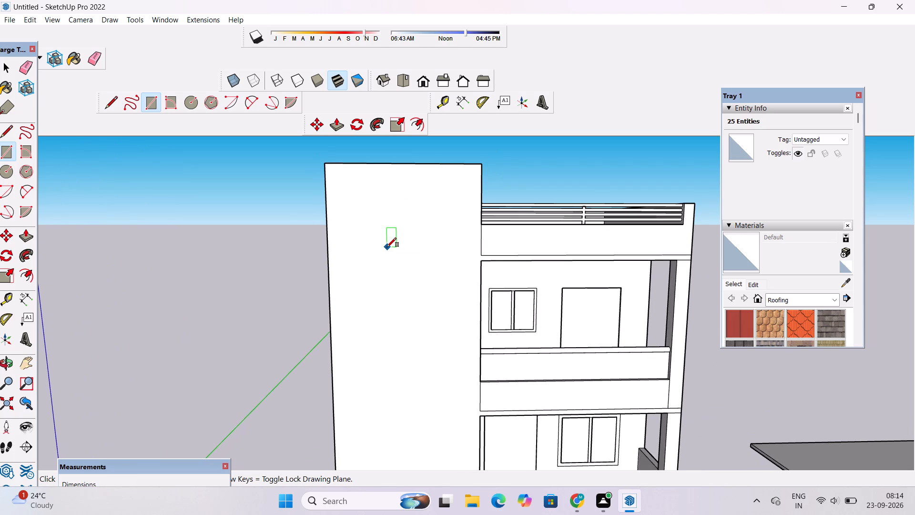
{"action": "scroll", "coordinate": [387, 247], "scroll_direction": "up", "scroll_amount": 1}
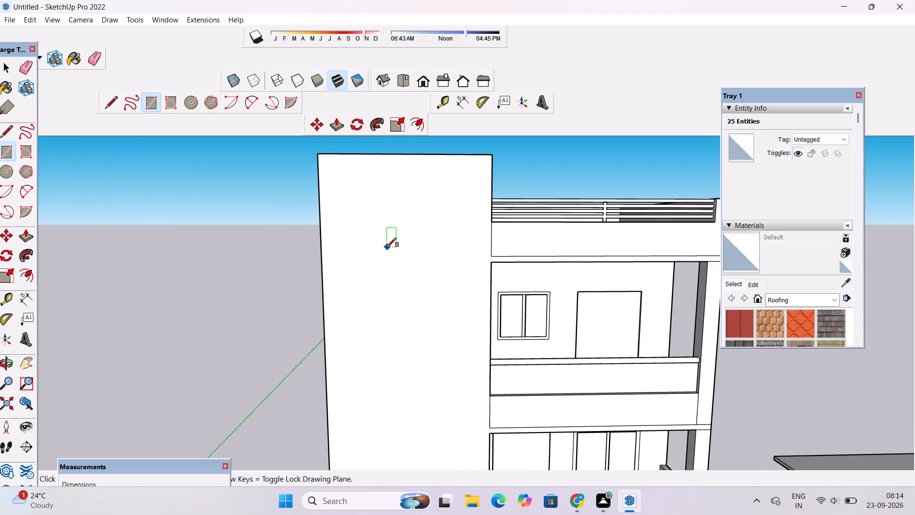
{"action": "scroll", "coordinate": [387, 247], "scroll_direction": "down", "scroll_amount": 3}
{"action": "scroll", "coordinate": [387, 247], "scroll_direction": "up", "scroll_amount": 3}
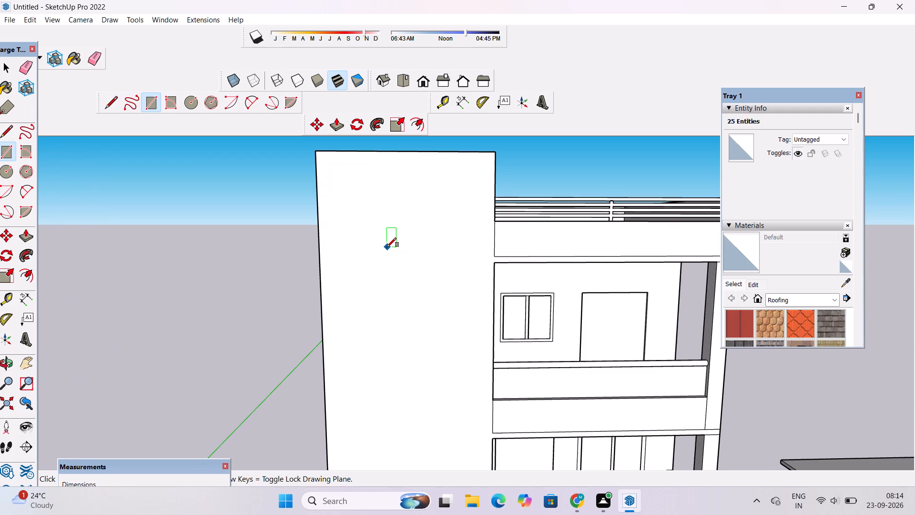
{"action": "scroll", "coordinate": [387, 247], "scroll_direction": "down", "scroll_amount": 3}
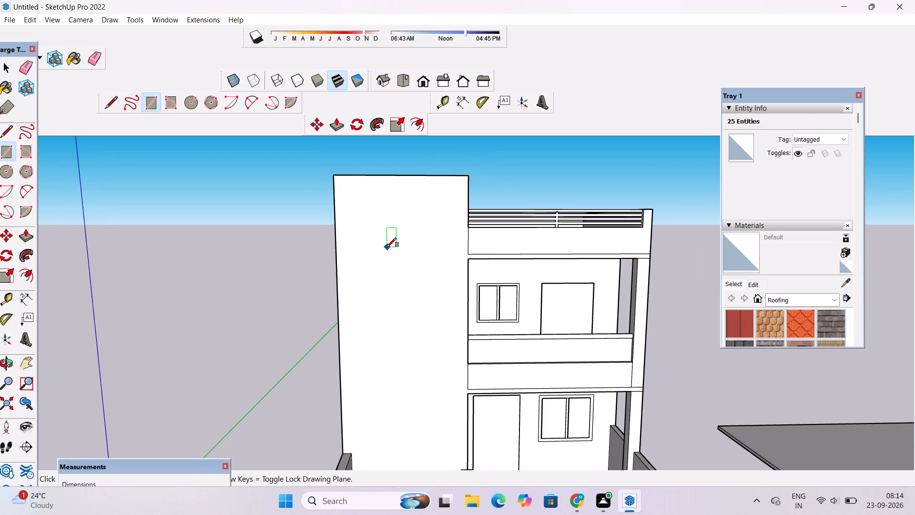
{"action": "scroll", "coordinate": [387, 247], "scroll_direction": "up", "scroll_amount": 4}
{"action": "scroll", "coordinate": [387, 247], "scroll_direction": "down", "scroll_amount": 4}
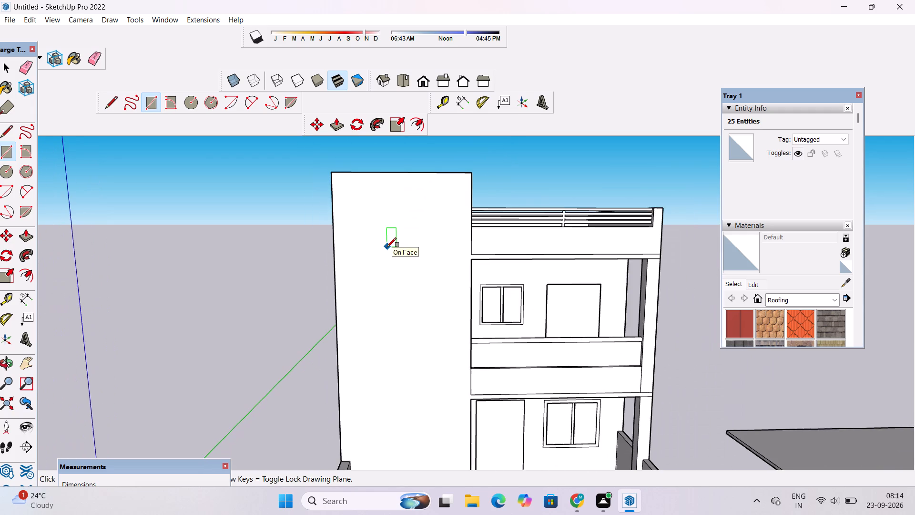
{"action": "scroll", "coordinate": [387, 247], "scroll_direction": "up", "scroll_amount": 1}
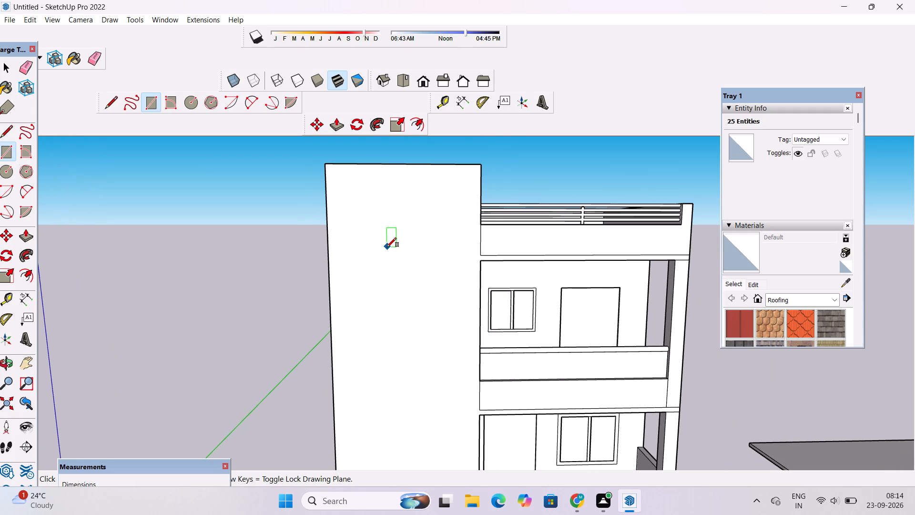
{"action": "scroll", "coordinate": [387, 247], "scroll_direction": "down", "scroll_amount": 2}
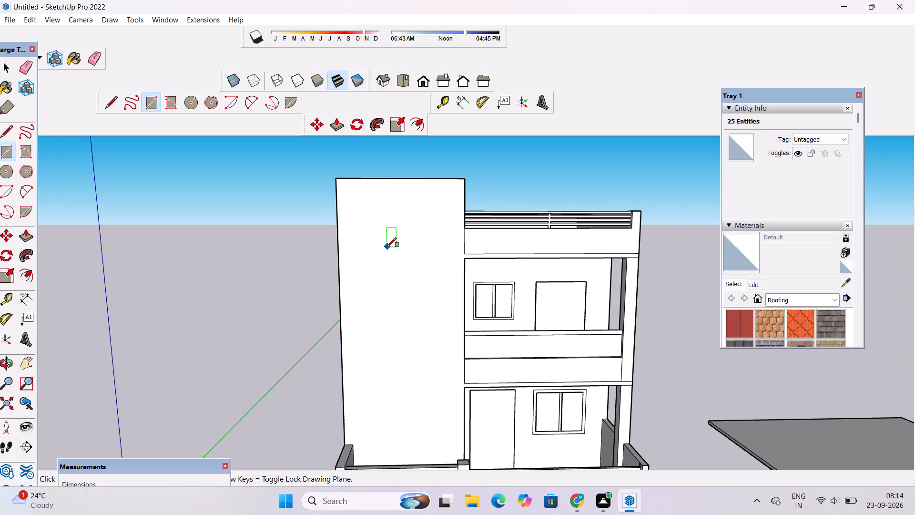
{"action": "scroll", "coordinate": [387, 247], "scroll_direction": "up", "scroll_amount": 5}
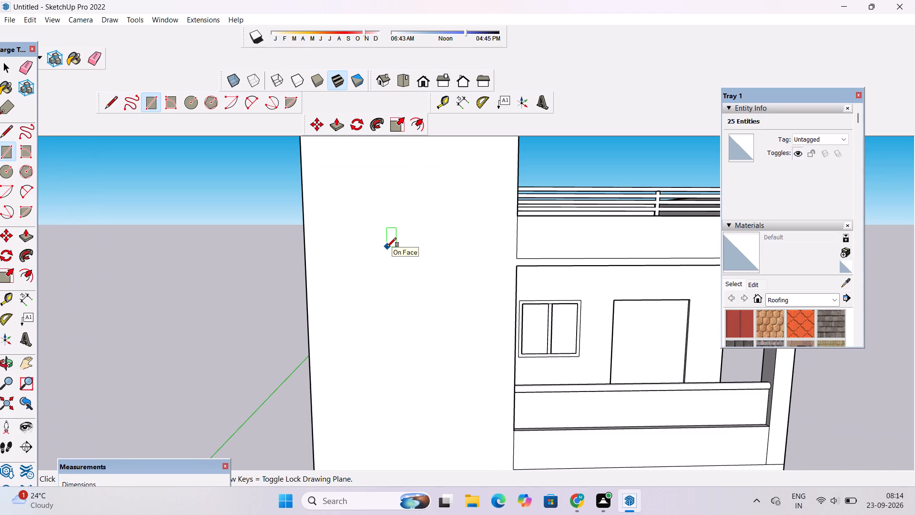
{"action": "scroll", "coordinate": [387, 247], "scroll_direction": "down", "scroll_amount": 4}
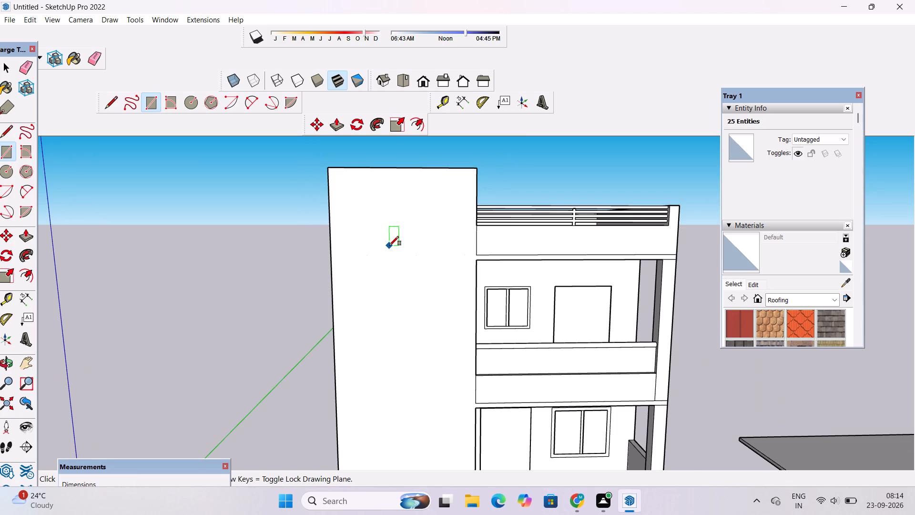
{"action": "scroll", "coordinate": [389, 246], "scroll_direction": "up", "scroll_amount": 3}
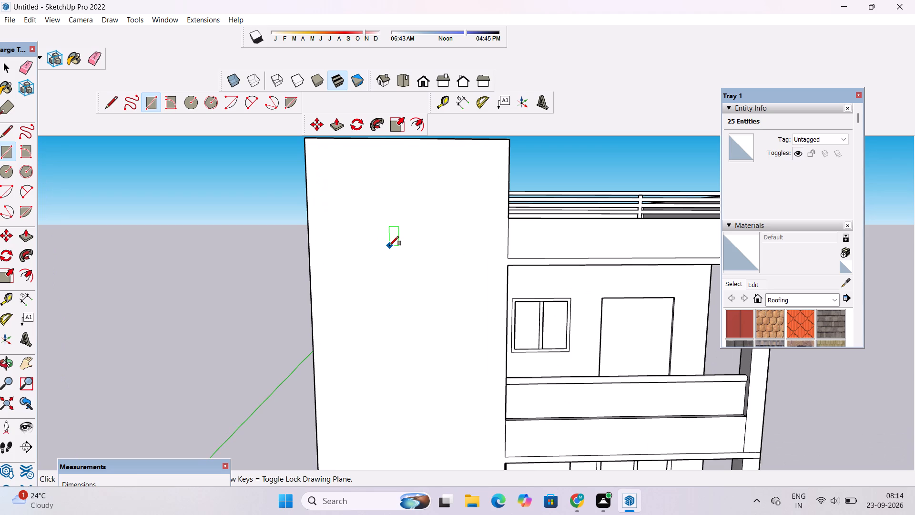
{"action": "scroll", "coordinate": [389, 246], "scroll_direction": "down", "scroll_amount": 3}
{"action": "scroll", "coordinate": [389, 246], "scroll_direction": "up", "scroll_amount": 1}
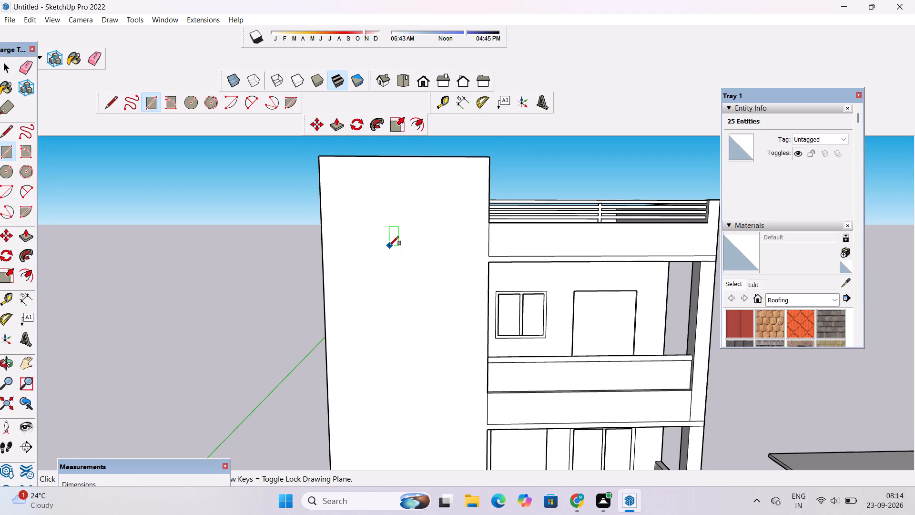
{"action": "scroll", "coordinate": [389, 246], "scroll_direction": "up", "scroll_amount": 1}
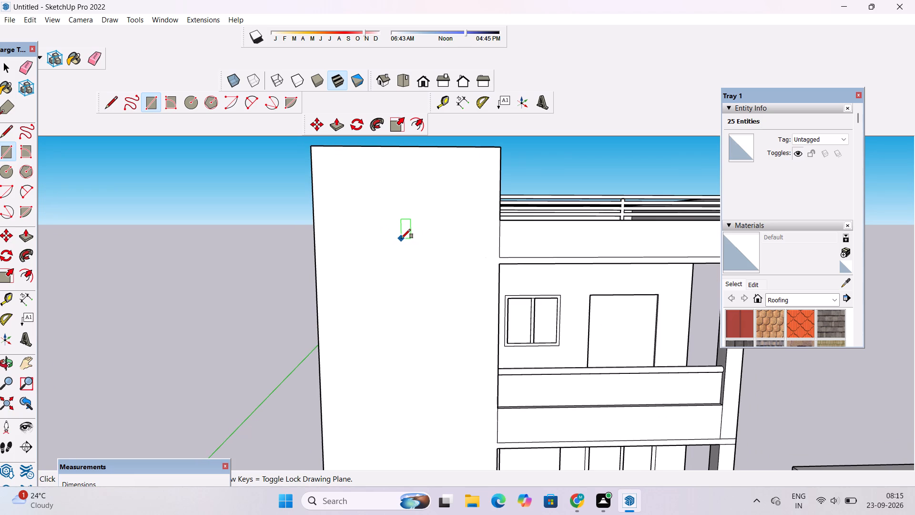
{"action": "scroll", "coordinate": [408, 236], "scroll_direction": "up", "scroll_amount": 1}
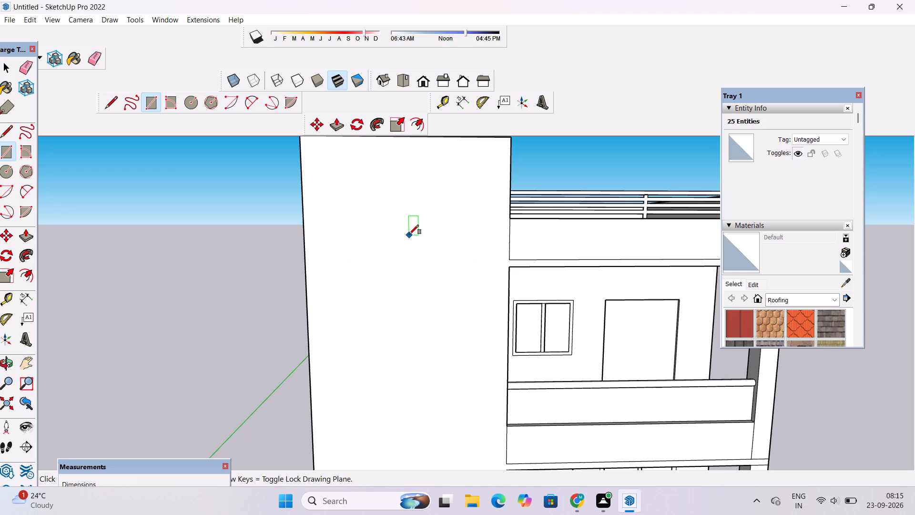
{"action": "scroll", "coordinate": [409, 234], "scroll_direction": "down", "scroll_amount": 1}
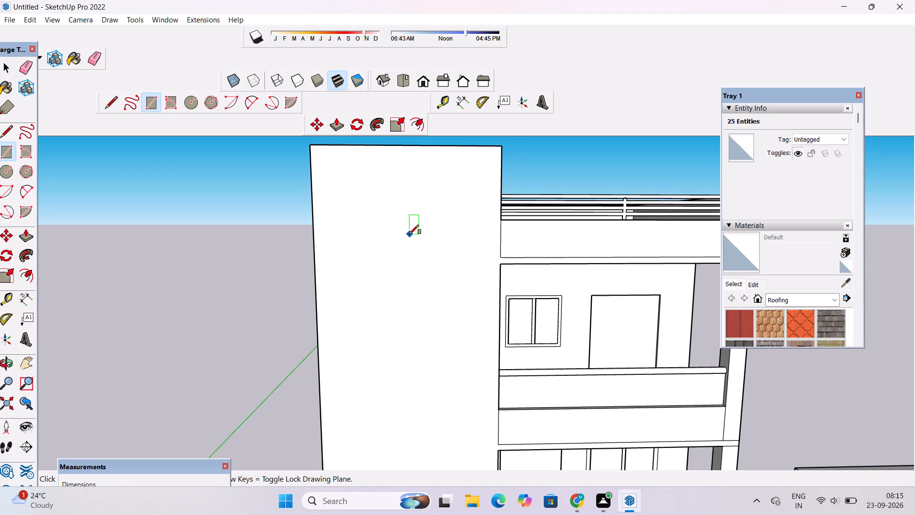
Examine the tall blank front wall from its top edge down to where it meets the boundary wall.
{"action": "scroll", "coordinate": [409, 234], "scroll_direction": "up", "scroll_amount": 1}
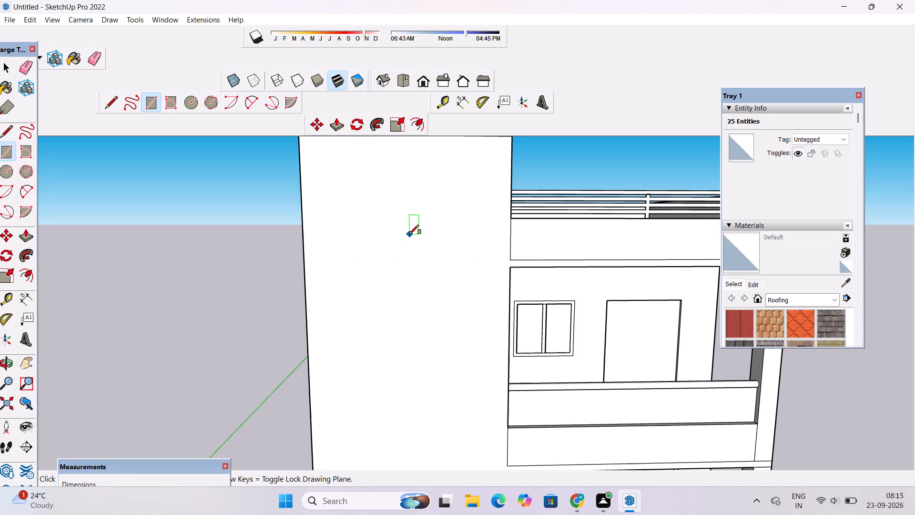
{"action": "scroll", "coordinate": [409, 234], "scroll_direction": "down", "scroll_amount": 2}
{"action": "scroll", "coordinate": [409, 234], "scroll_direction": "up", "scroll_amount": 2}
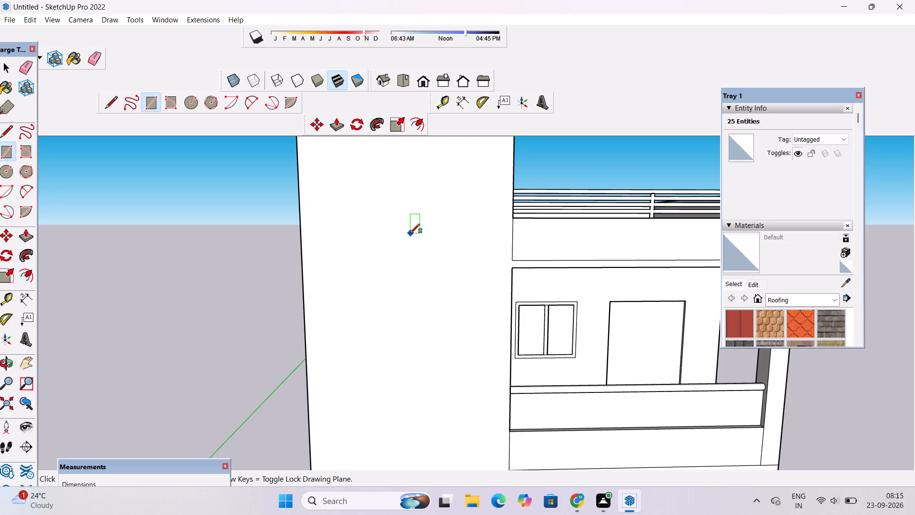
{"action": "scroll", "coordinate": [410, 233], "scroll_direction": "down", "scroll_amount": 2}
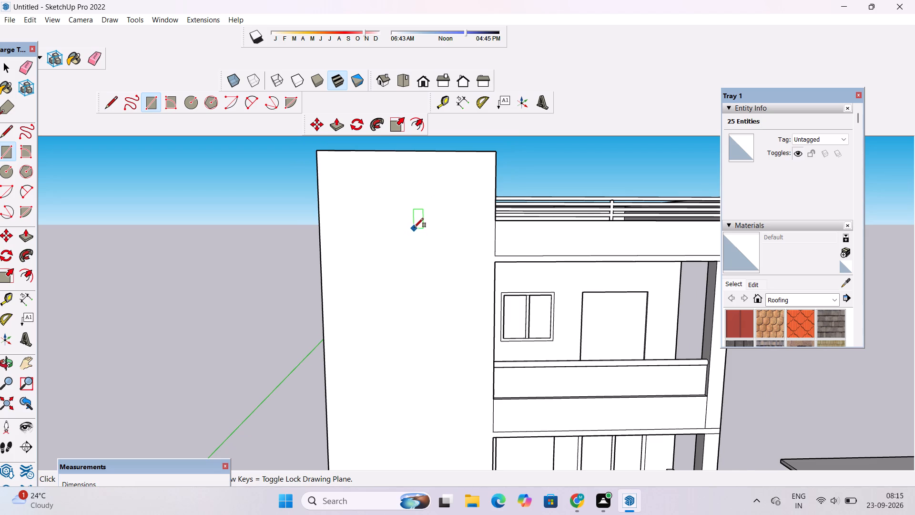
{"action": "scroll", "coordinate": [416, 223], "scroll_direction": "up", "scroll_amount": 1}
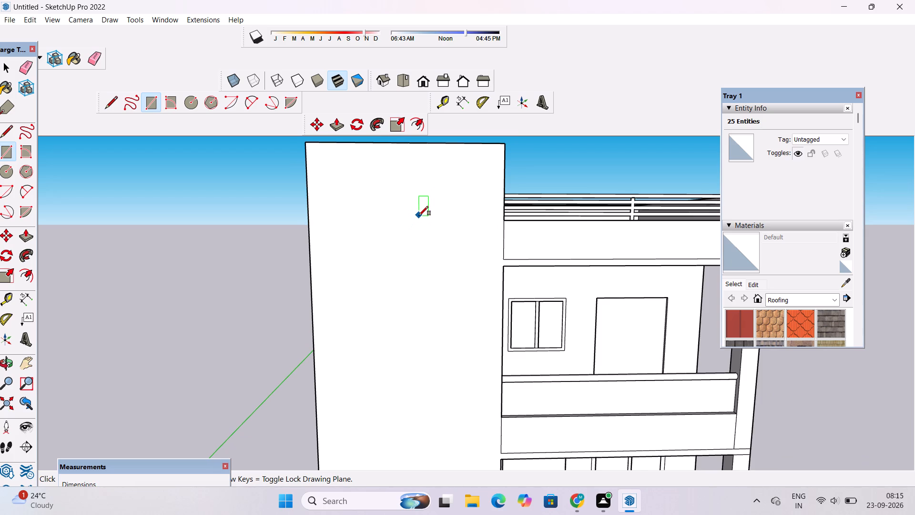
{"action": "scroll", "coordinate": [419, 216], "scroll_direction": "down", "scroll_amount": 3}
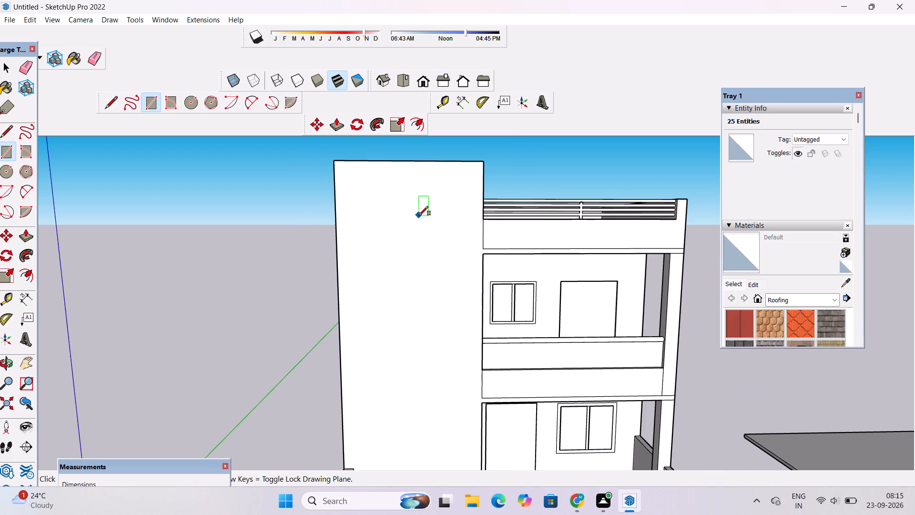
{"action": "scroll", "coordinate": [419, 213], "scroll_direction": "up", "scroll_amount": 4}
{"action": "scroll", "coordinate": [420, 216], "scroll_direction": "down", "scroll_amount": 4}
{"action": "scroll", "coordinate": [421, 217], "scroll_direction": "up", "scroll_amount": 2}
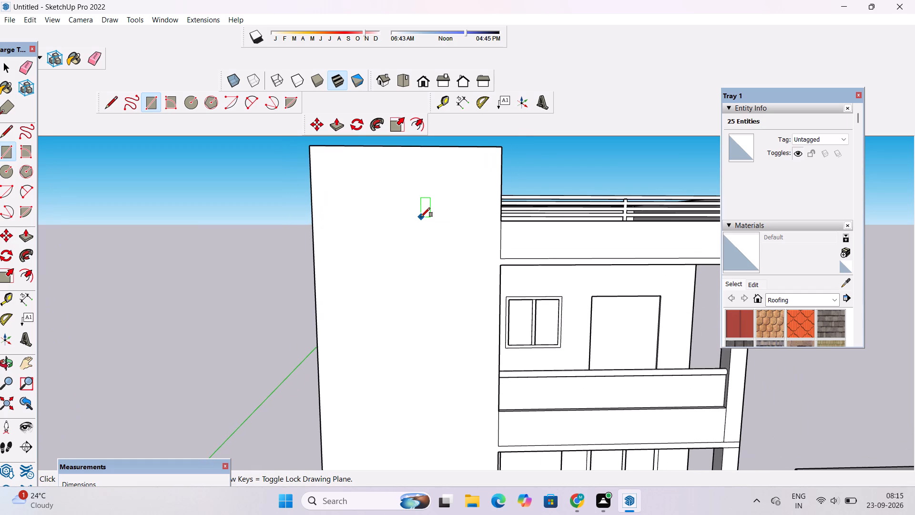
{"action": "scroll", "coordinate": [421, 217], "scroll_direction": "down", "scroll_amount": 2}
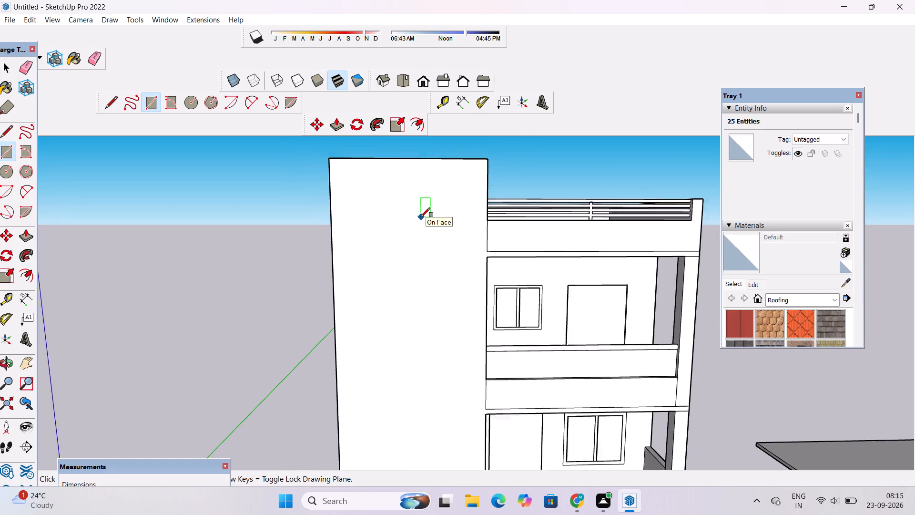
{"action": "scroll", "coordinate": [421, 217], "scroll_direction": "down", "scroll_amount": 1}
{"action": "scroll", "coordinate": [421, 217], "scroll_direction": "up", "scroll_amount": 3}
{"action": "scroll", "coordinate": [421, 217], "scroll_direction": "down", "scroll_amount": 2}
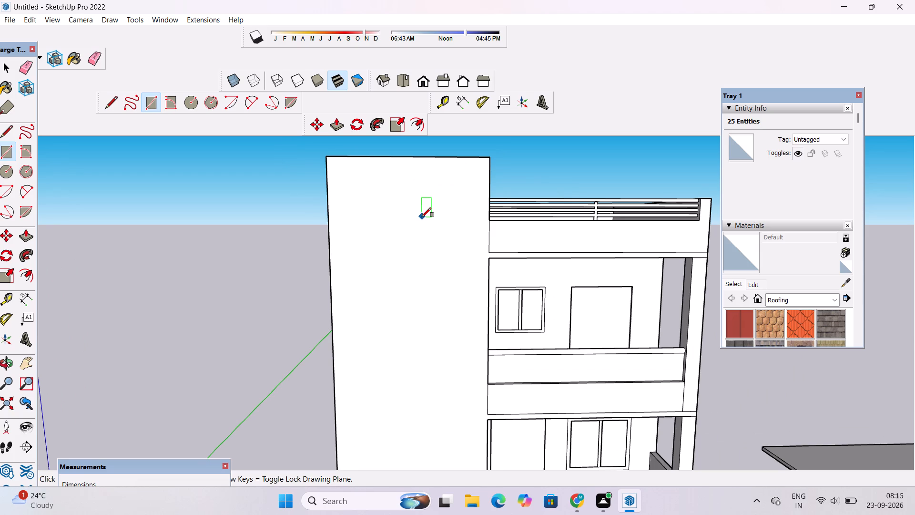
{"action": "scroll", "coordinate": [422, 217], "scroll_direction": "down", "scroll_amount": 10}
{"action": "scroll", "coordinate": [430, 255], "scroll_direction": "down", "scroll_amount": 9}
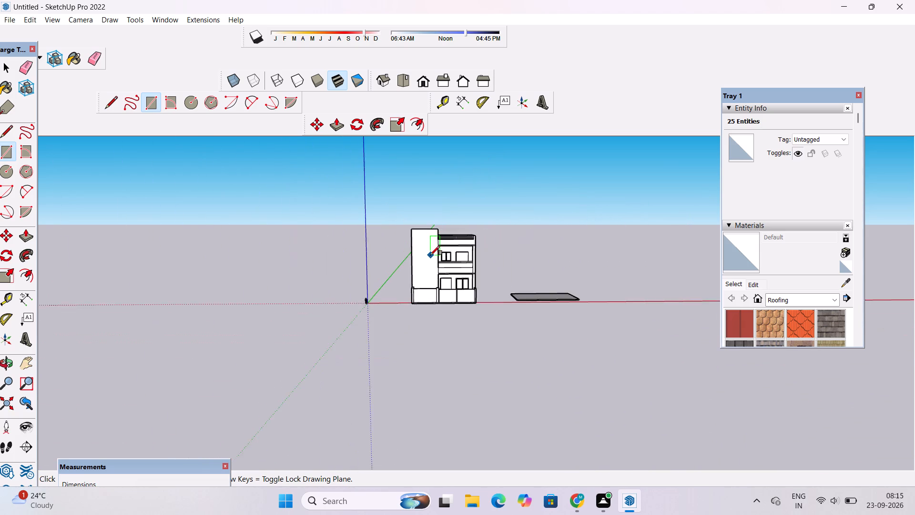
{"action": "scroll", "coordinate": [430, 255], "scroll_direction": "up", "scroll_amount": 8}
{"action": "scroll", "coordinate": [419, 314], "scroll_direction": "down", "scroll_amount": 1}
{"action": "scroll", "coordinate": [419, 321], "scroll_direction": "up", "scroll_amount": 9}
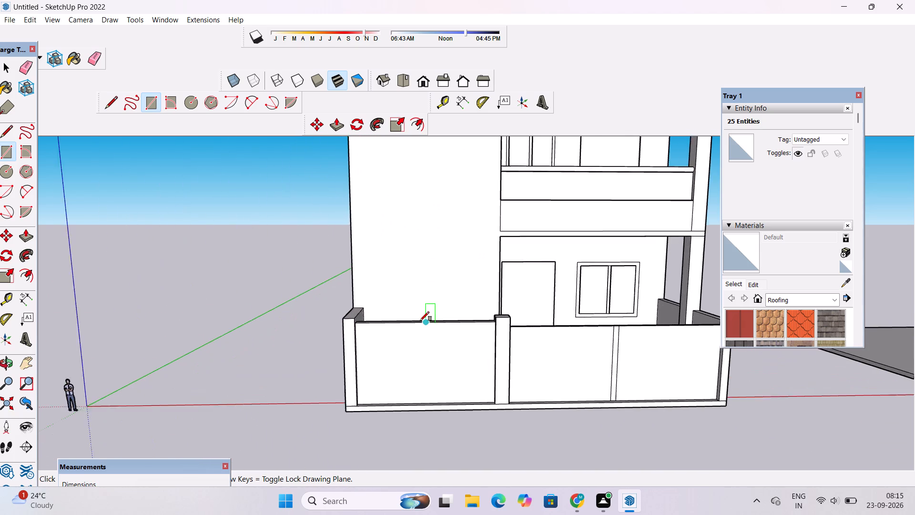
{"action": "scroll", "coordinate": [420, 321], "scroll_direction": "up", "scroll_amount": 5}
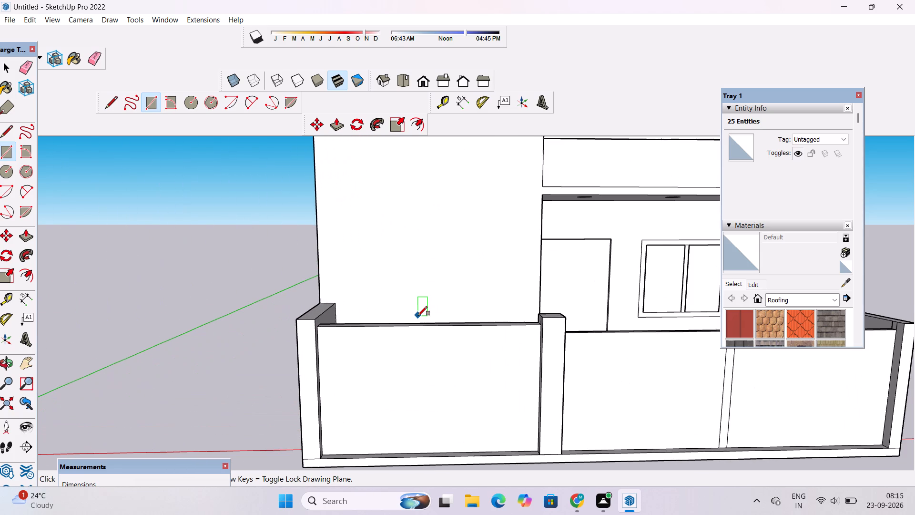
{"action": "scroll", "coordinate": [418, 316], "scroll_direction": "up", "scroll_amount": 3}
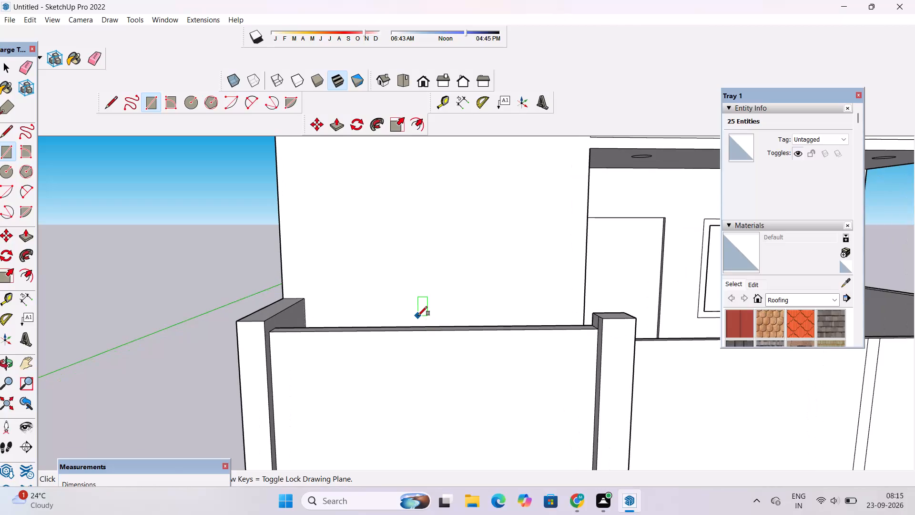
{"action": "scroll", "coordinate": [418, 316], "scroll_direction": "down", "scroll_amount": 5}
{"action": "scroll", "coordinate": [418, 316], "scroll_direction": "up", "scroll_amount": 4}
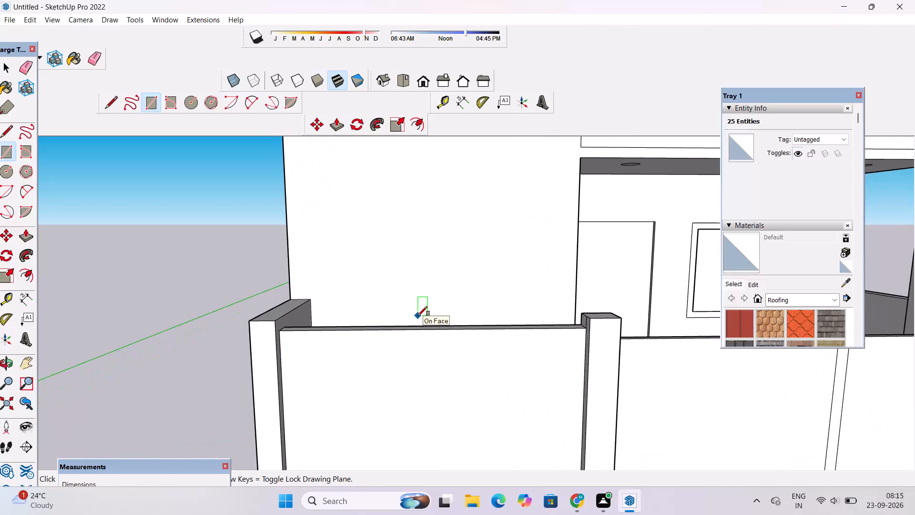
{"action": "scroll", "coordinate": [418, 316], "scroll_direction": "up", "scroll_amount": 6}
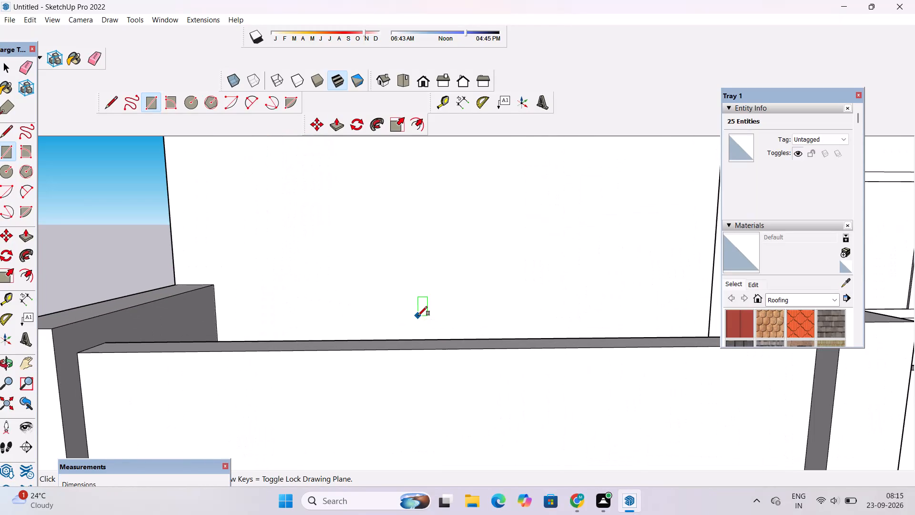
{"action": "scroll", "coordinate": [418, 315], "scroll_direction": "up", "scroll_amount": 6}
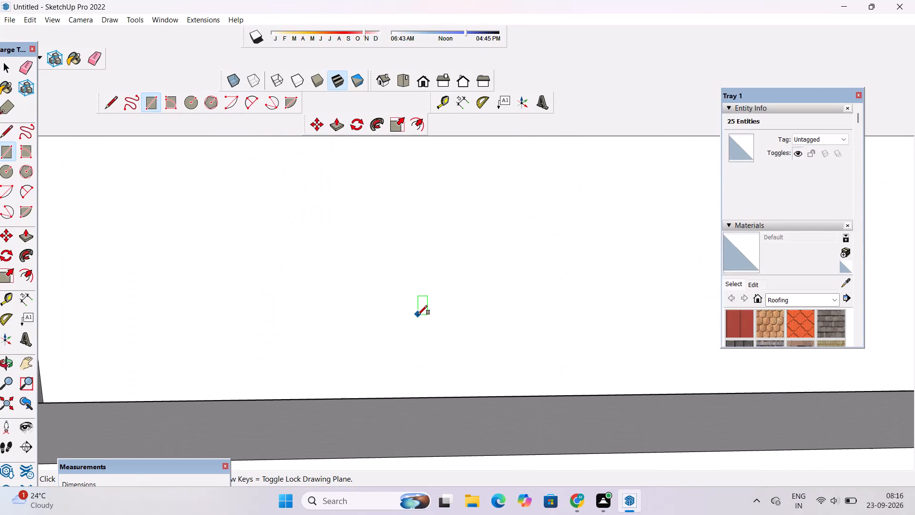
{"action": "scroll", "coordinate": [418, 315], "scroll_direction": "up", "scroll_amount": 5}
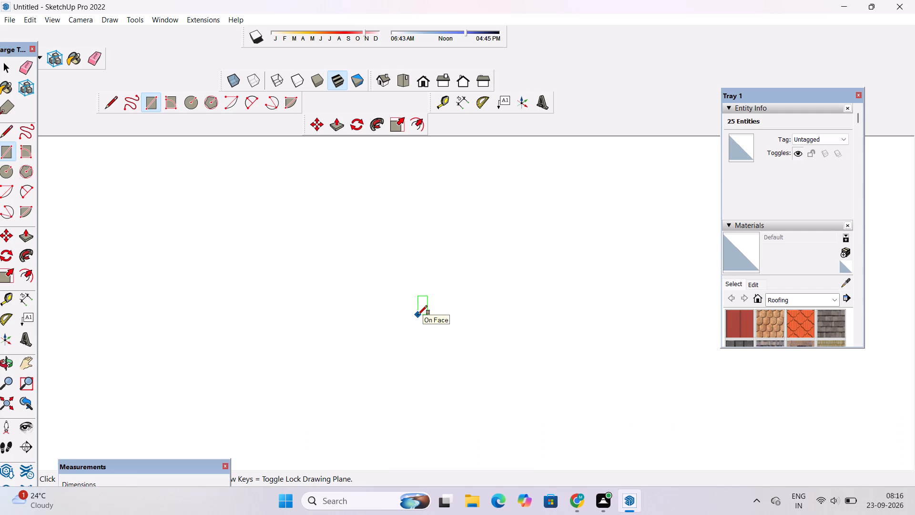
{"action": "scroll", "coordinate": [418, 315], "scroll_direction": "up", "scroll_amount": 5}
{"action": "scroll", "coordinate": [419, 311], "scroll_direction": "down", "scroll_amount": 20}
{"action": "scroll", "coordinate": [419, 311], "scroll_direction": "down", "scroll_amount": 2}
{"action": "scroll", "coordinate": [419, 309], "scroll_direction": "up", "scroll_amount": 1}
{"action": "scroll", "coordinate": [419, 309], "scroll_direction": "down", "scroll_amount": 3}
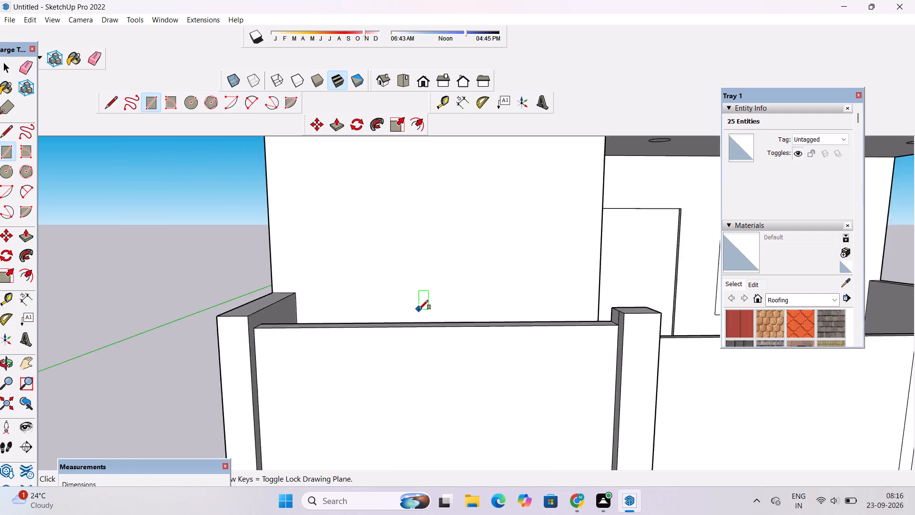
{"action": "scroll", "coordinate": [420, 295], "scroll_direction": "down", "scroll_amount": 10}
{"action": "scroll", "coordinate": [420, 295], "scroll_direction": "up", "scroll_amount": 1}
{"action": "scroll", "coordinate": [420, 295], "scroll_direction": "down", "scroll_amount": 9}
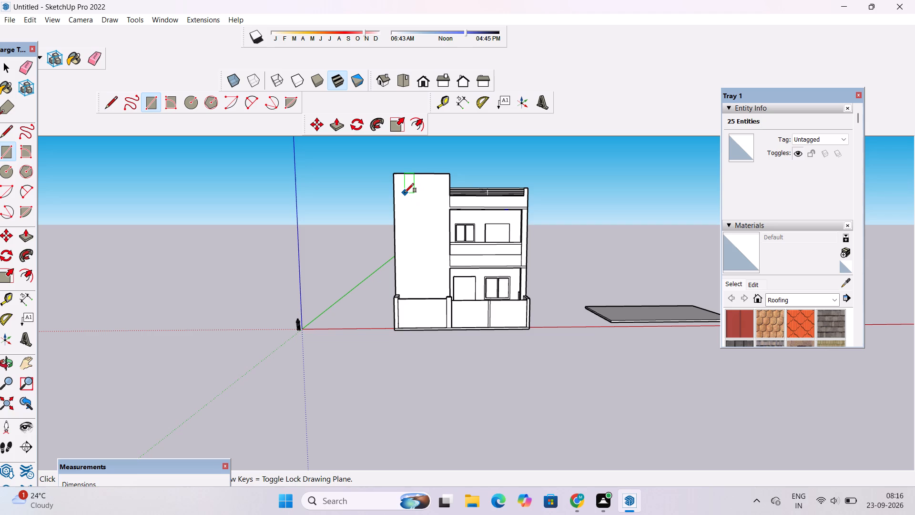
{"action": "scroll", "coordinate": [405, 193], "scroll_direction": "up", "scroll_amount": 3}
{"action": "scroll", "coordinate": [405, 193], "scroll_direction": "down", "scroll_amount": 3}
{"action": "scroll", "coordinate": [405, 193], "scroll_direction": "up", "scroll_amount": 3}
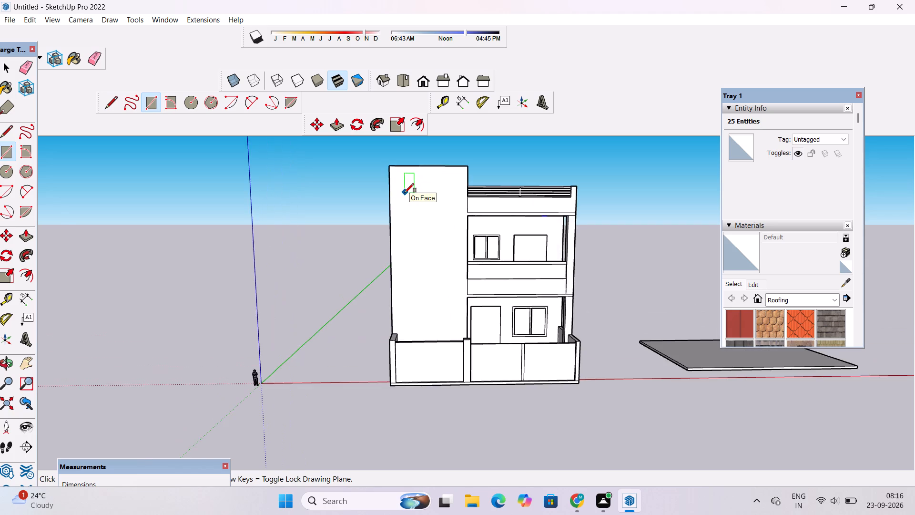
{"action": "scroll", "coordinate": [405, 193], "scroll_direction": "down", "scroll_amount": 3}
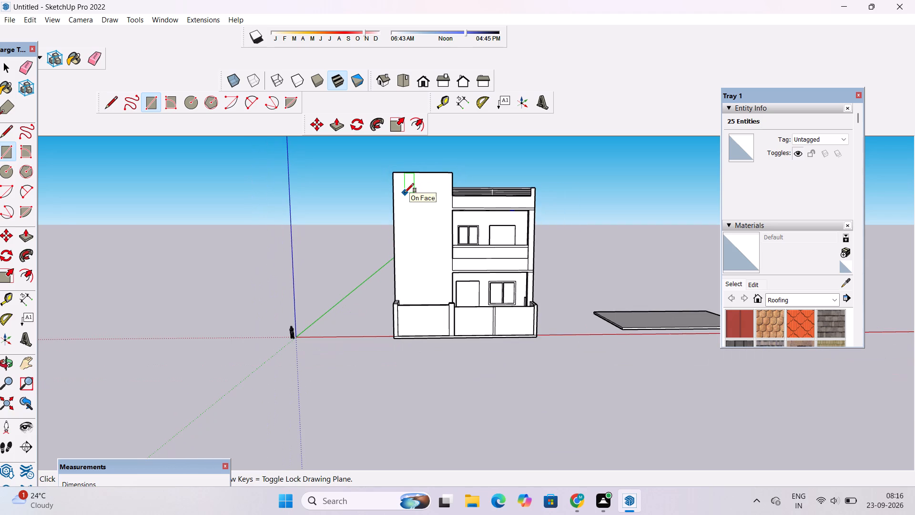
{"action": "scroll", "coordinate": [405, 193], "scroll_direction": "up", "scroll_amount": 1}
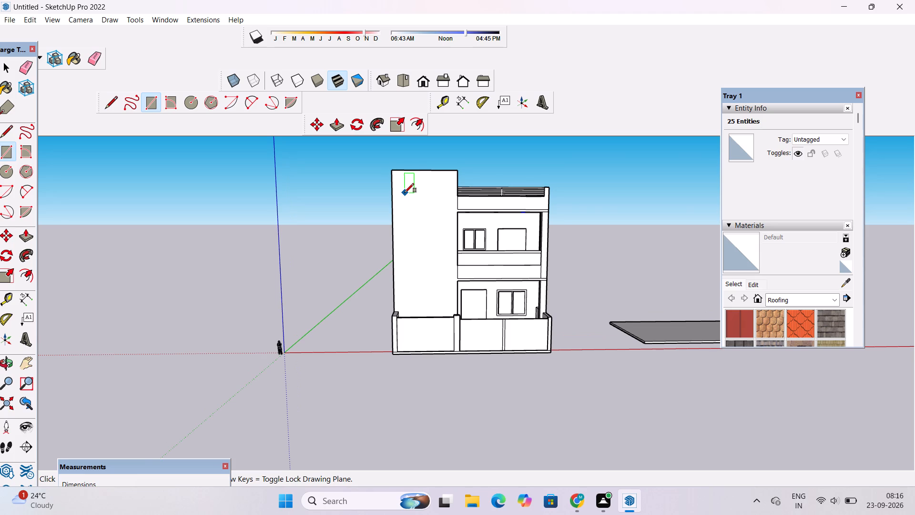
{"action": "scroll", "coordinate": [405, 193], "scroll_direction": "up", "scroll_amount": 1}
{"action": "scroll", "coordinate": [405, 193], "scroll_direction": "down", "scroll_amount": 2}
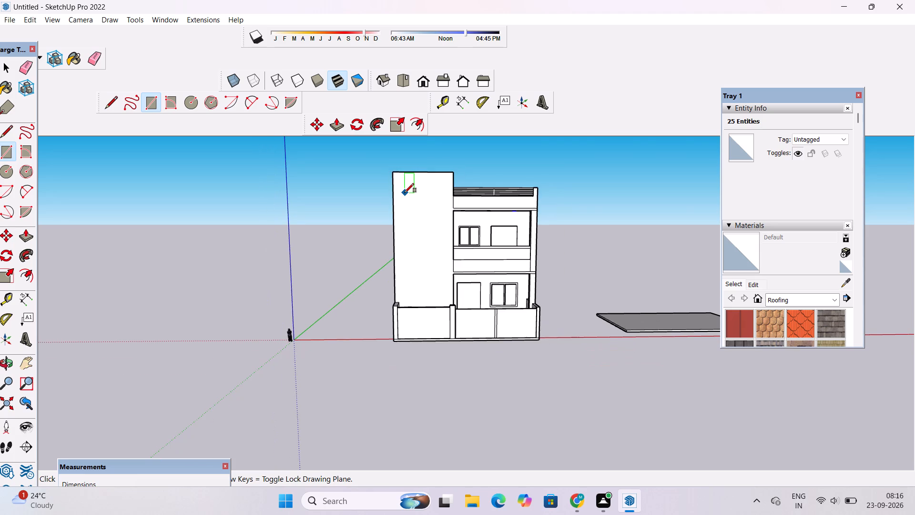
{"action": "scroll", "coordinate": [405, 193], "scroll_direction": "up", "scroll_amount": 3}
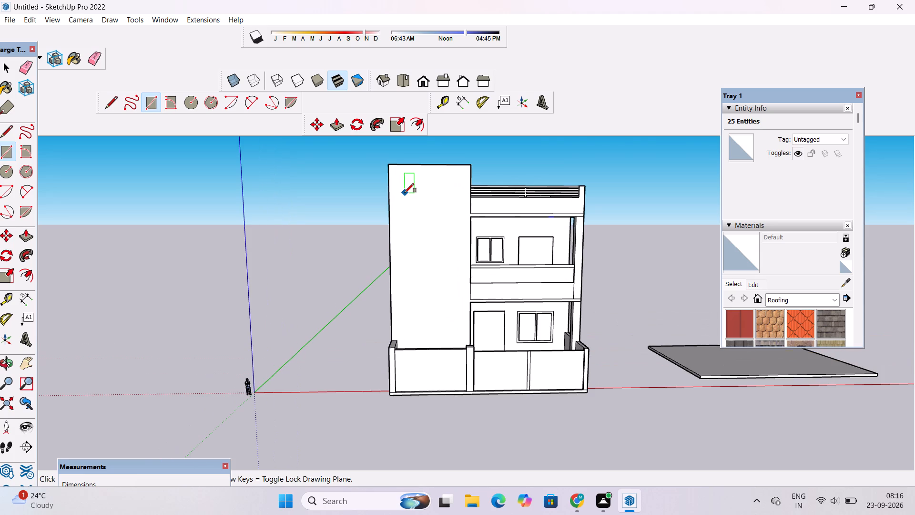
{"action": "scroll", "coordinate": [405, 193], "scroll_direction": "down", "scroll_amount": 4}
{"action": "scroll", "coordinate": [405, 193], "scroll_direction": "up", "scroll_amount": 3}
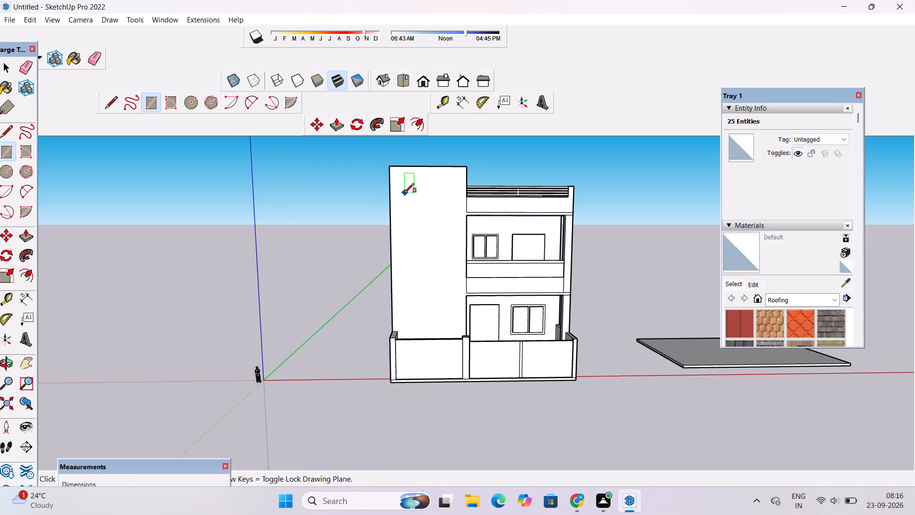
{"action": "scroll", "coordinate": [405, 193], "scroll_direction": "down", "scroll_amount": 2}
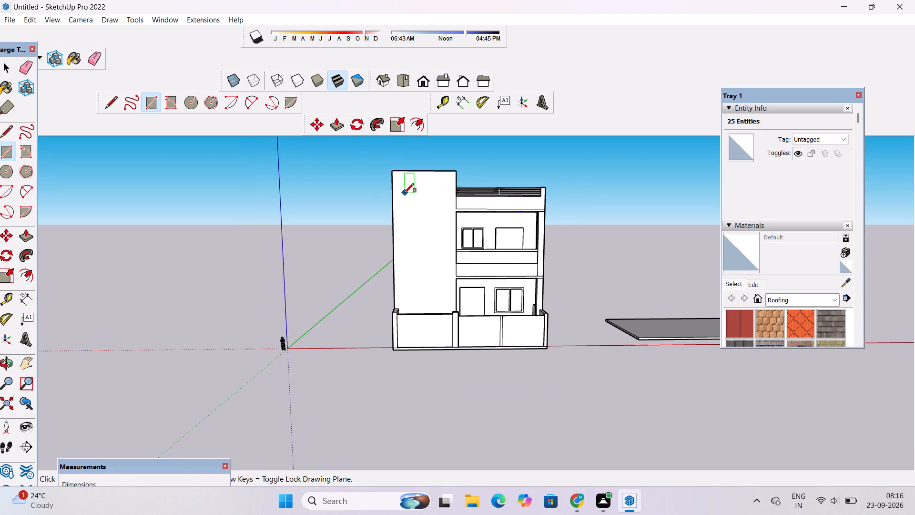
{"action": "scroll", "coordinate": [405, 193], "scroll_direction": "up", "scroll_amount": 2}
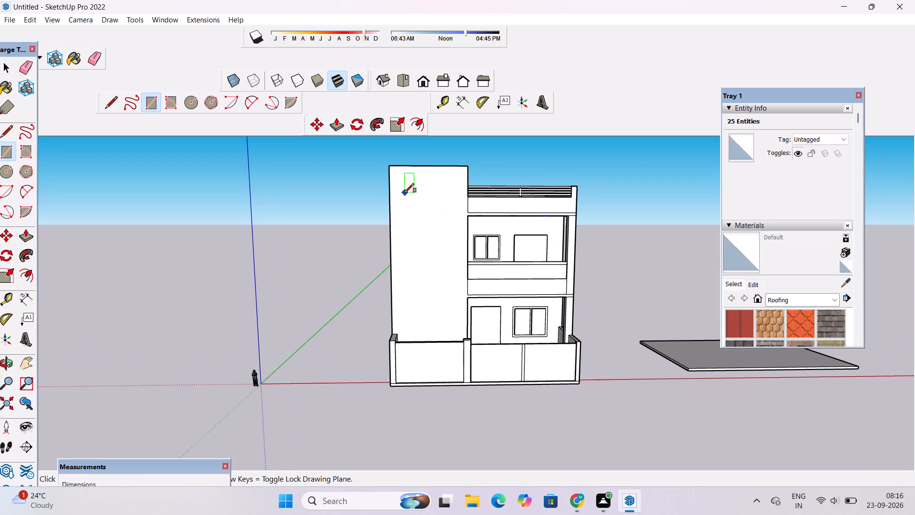
{"action": "scroll", "coordinate": [405, 193], "scroll_direction": "down", "scroll_amount": 5}
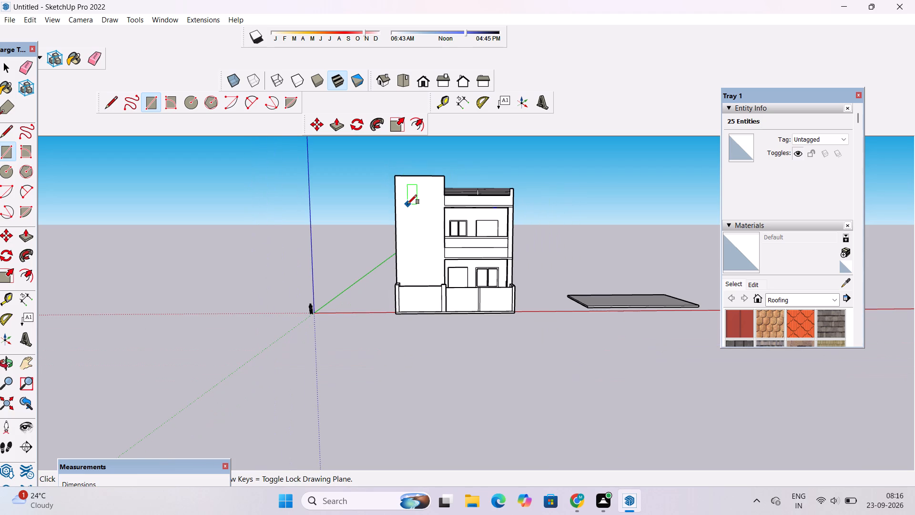
Draw a vertical rectangle about 54' 6" high and 16' 2" wide on the tall blank front wall, ending just above the boundary wall.
{"action": "scroll", "coordinate": [407, 204], "scroll_direction": "up", "scroll_amount": 4}
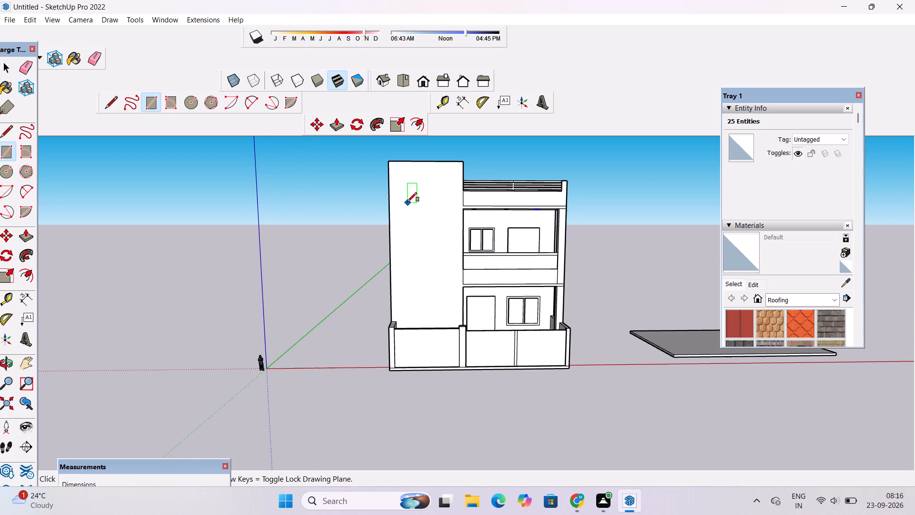
{"action": "scroll", "coordinate": [407, 202], "scroll_direction": "up", "scroll_amount": 4}
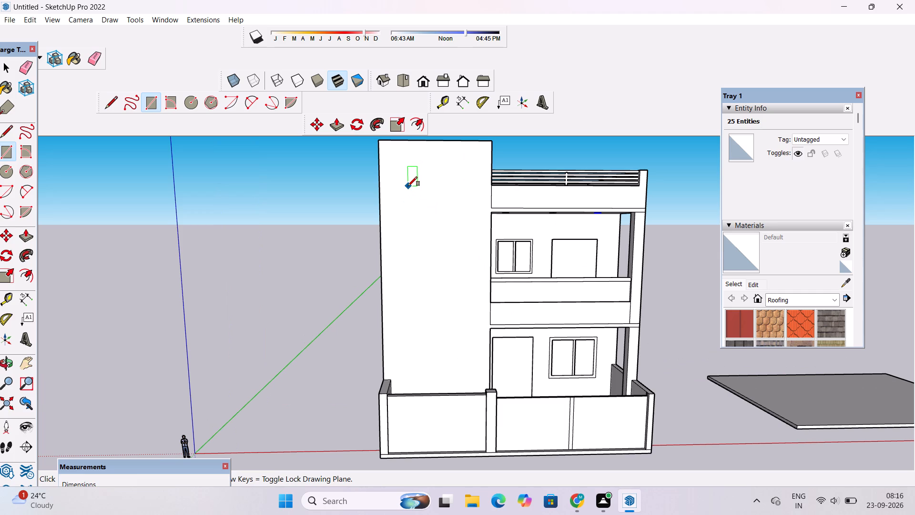
{"action": "left_click", "coordinate": [409, 183]}
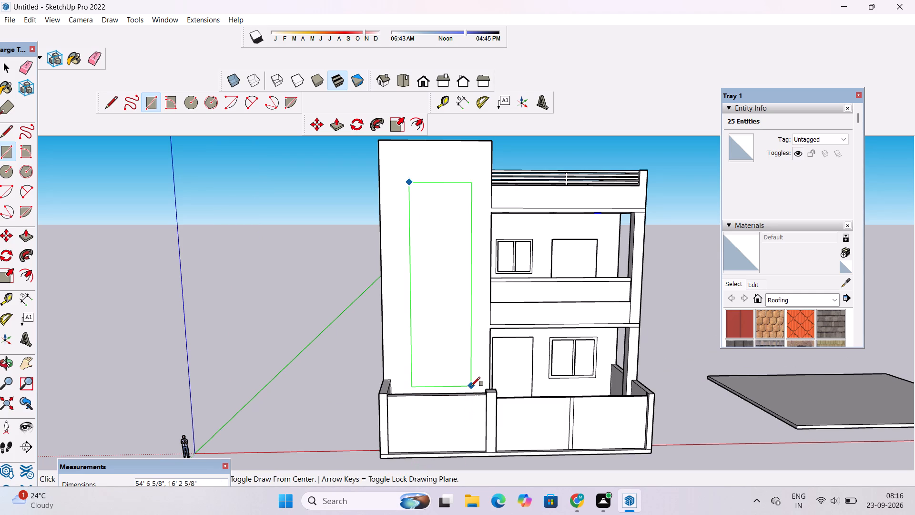
{"action": "scroll", "coordinate": [471, 386], "scroll_direction": "up", "scroll_amount": 1}
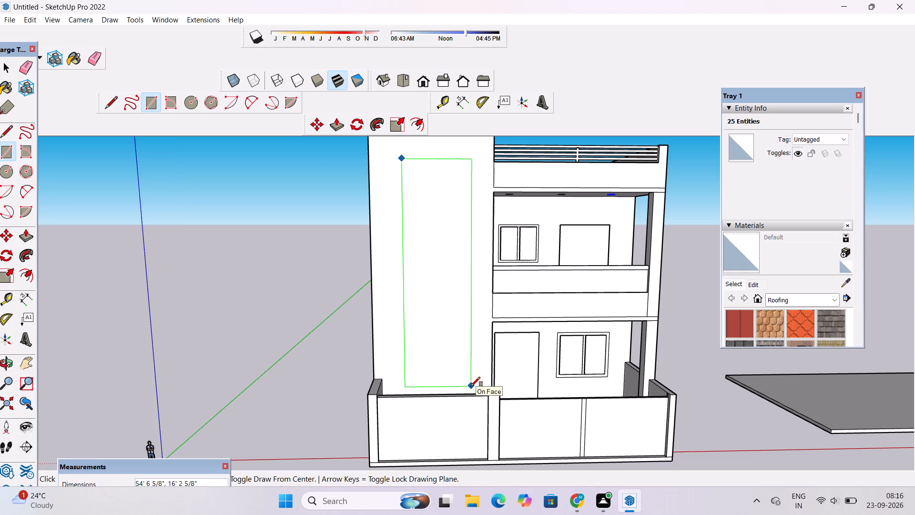
{"action": "scroll", "coordinate": [471, 386], "scroll_direction": "up", "scroll_amount": 1}
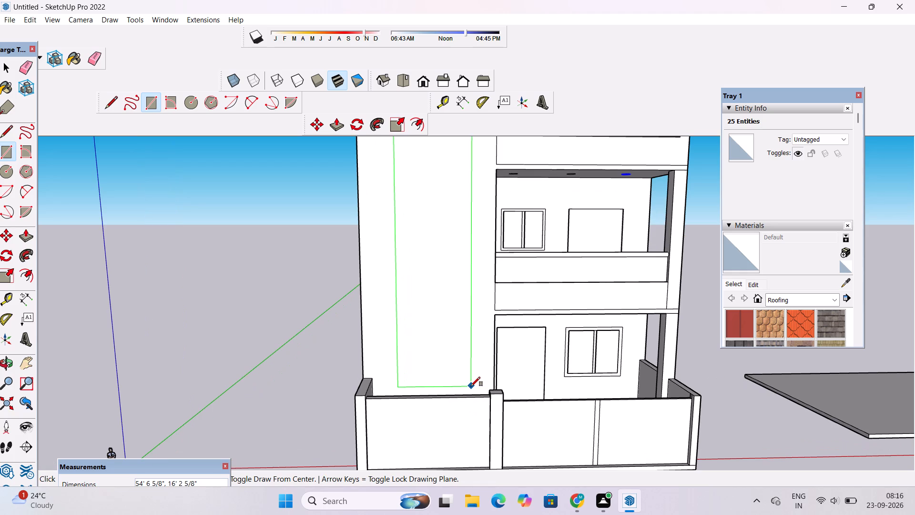
{"action": "scroll", "coordinate": [471, 386], "scroll_direction": "up", "scroll_amount": 1}
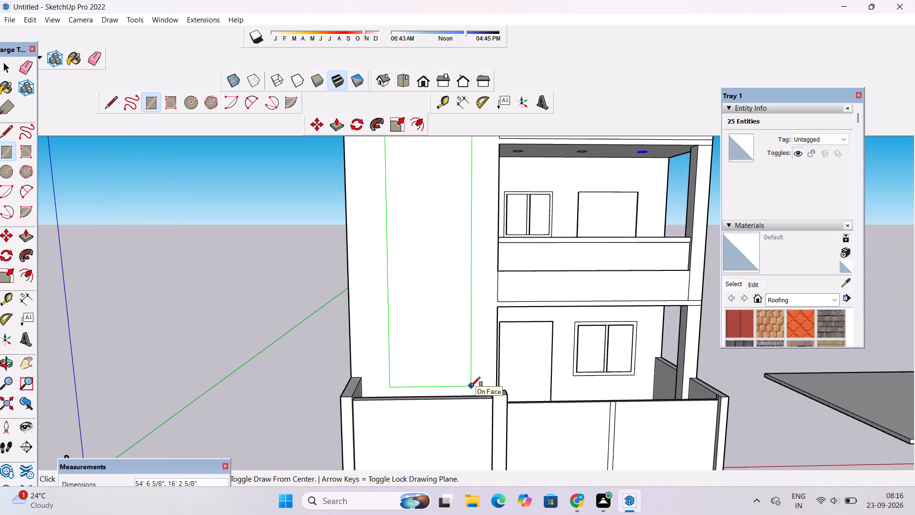
{"action": "scroll", "coordinate": [471, 386], "scroll_direction": "up", "scroll_amount": 1}
{"action": "scroll", "coordinate": [471, 386], "scroll_direction": "down", "scroll_amount": 2}
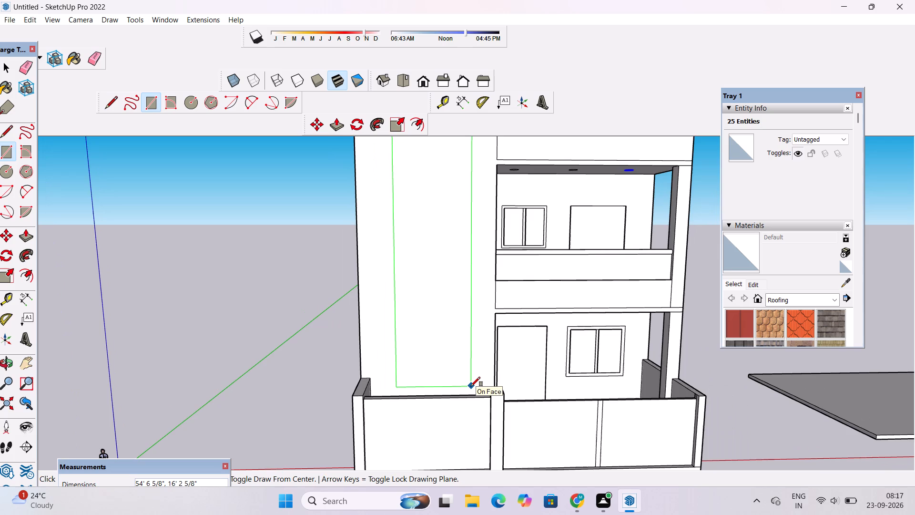
{"action": "scroll", "coordinate": [471, 386], "scroll_direction": "up", "scroll_amount": 3}
{"action": "scroll", "coordinate": [471, 386], "scroll_direction": "down", "scroll_amount": 4}
{"action": "scroll", "coordinate": [471, 386], "scroll_direction": "up", "scroll_amount": 4}
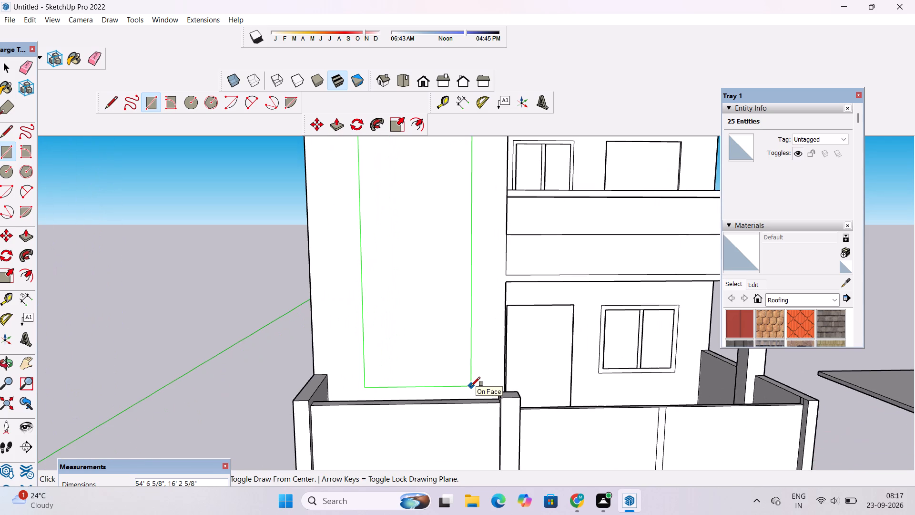
{"action": "scroll", "coordinate": [471, 386], "scroll_direction": "down", "scroll_amount": 3}
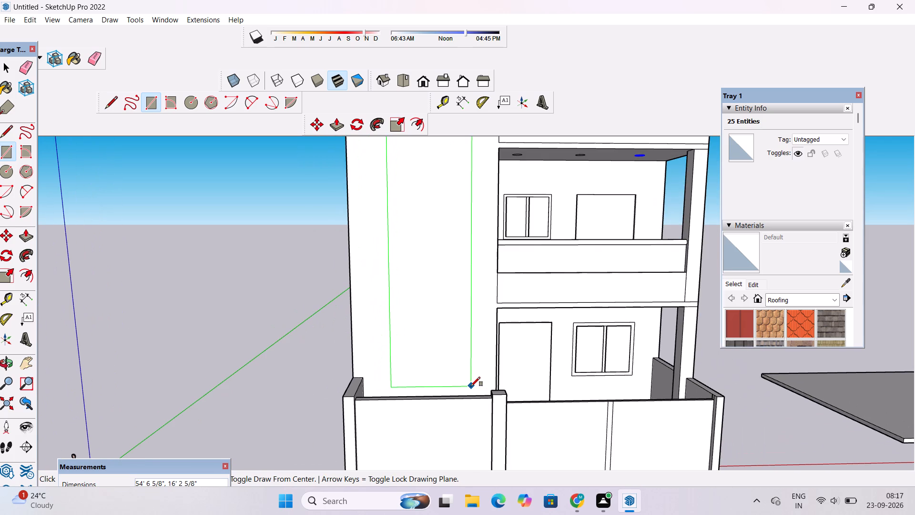
{"action": "scroll", "coordinate": [471, 386], "scroll_direction": "up", "scroll_amount": 3}
{"action": "scroll", "coordinate": [471, 386], "scroll_direction": "down", "scroll_amount": 3}
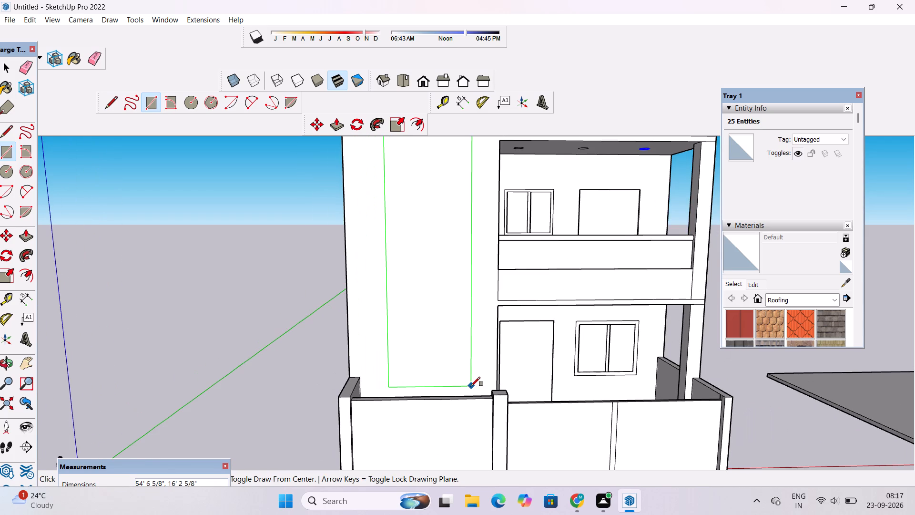
{"action": "scroll", "coordinate": [471, 386], "scroll_direction": "up", "scroll_amount": 3}
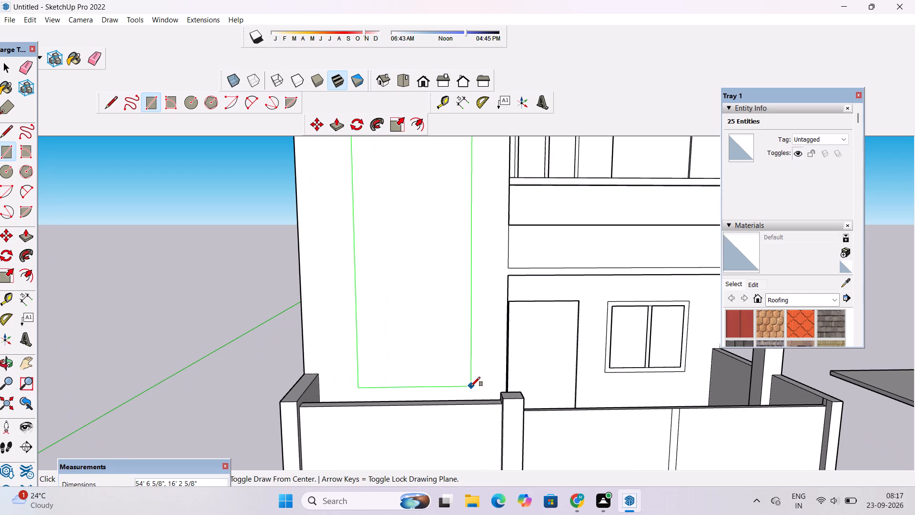
{"action": "scroll", "coordinate": [471, 386], "scroll_direction": "down", "scroll_amount": 1}
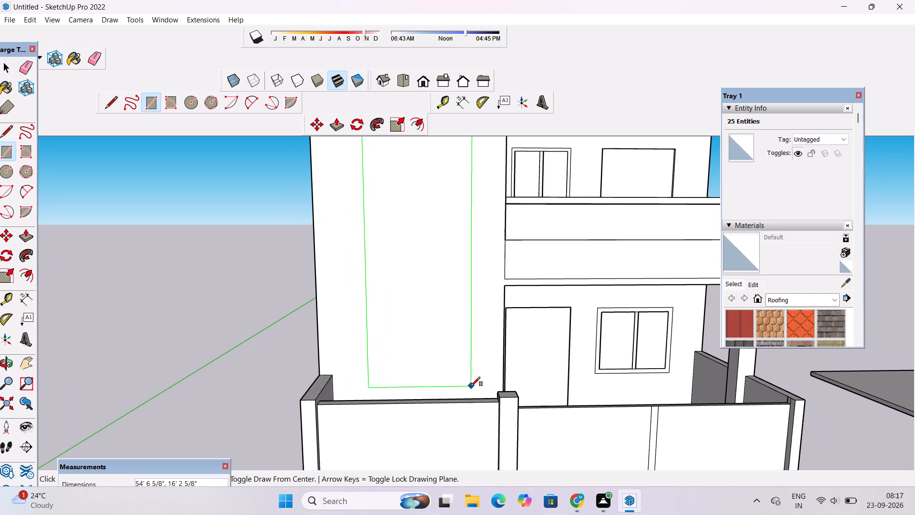
{"action": "scroll", "coordinate": [471, 386], "scroll_direction": "down", "scroll_amount": 3}
{"action": "scroll", "coordinate": [471, 386], "scroll_direction": "up", "scroll_amount": 2}
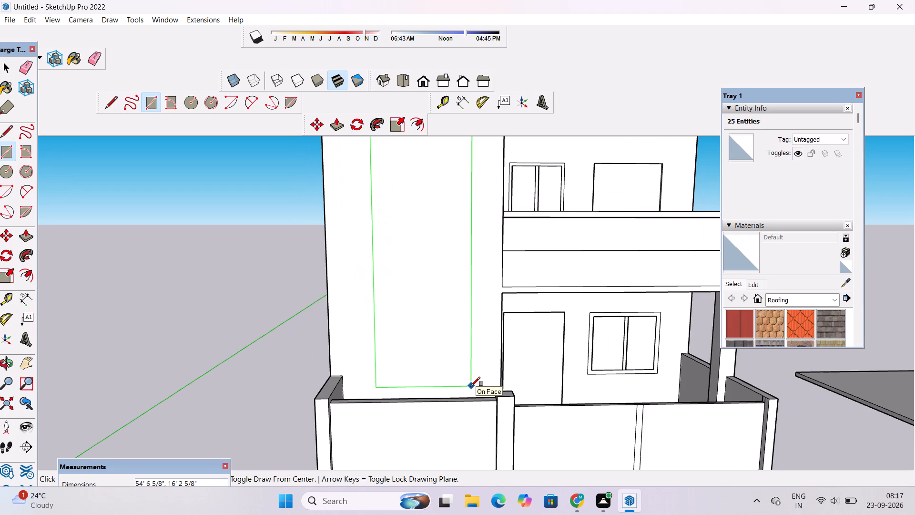
{"action": "scroll", "coordinate": [471, 386], "scroll_direction": "down", "scroll_amount": 3}
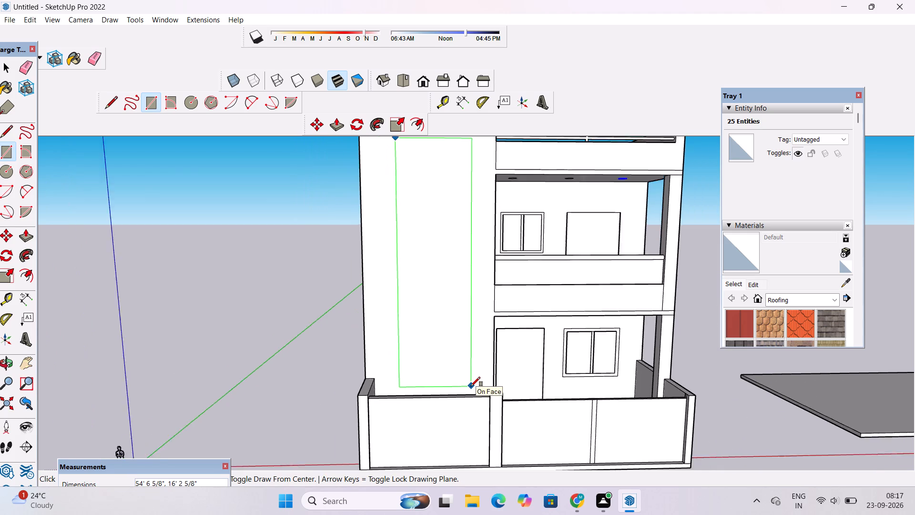
{"action": "scroll", "coordinate": [471, 386], "scroll_direction": "down", "scroll_amount": 2}
{"action": "left_click", "coordinate": [471, 386]}
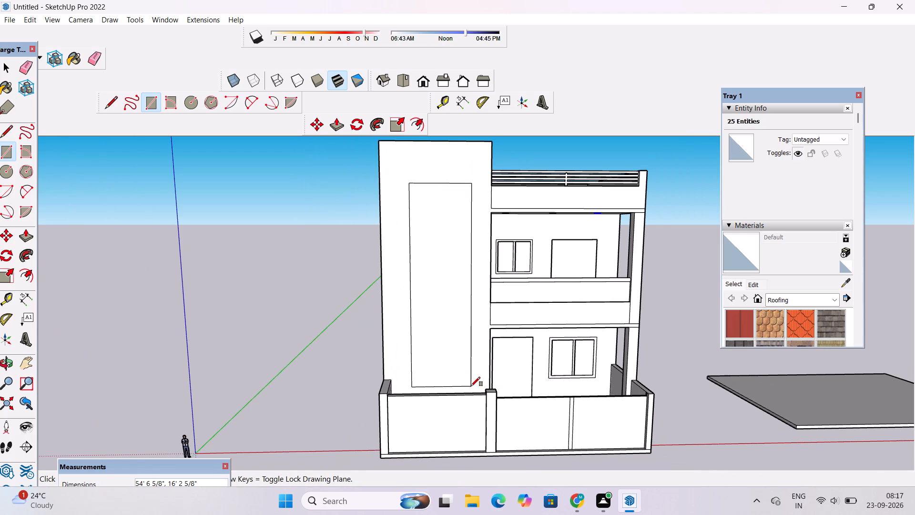
Examine the tall rectangle's placement on the front wall relative to the wall edges, balconies and boundary wall from several angles.
{"action": "scroll", "coordinate": [474, 383], "scroll_direction": "up", "scroll_amount": 2}
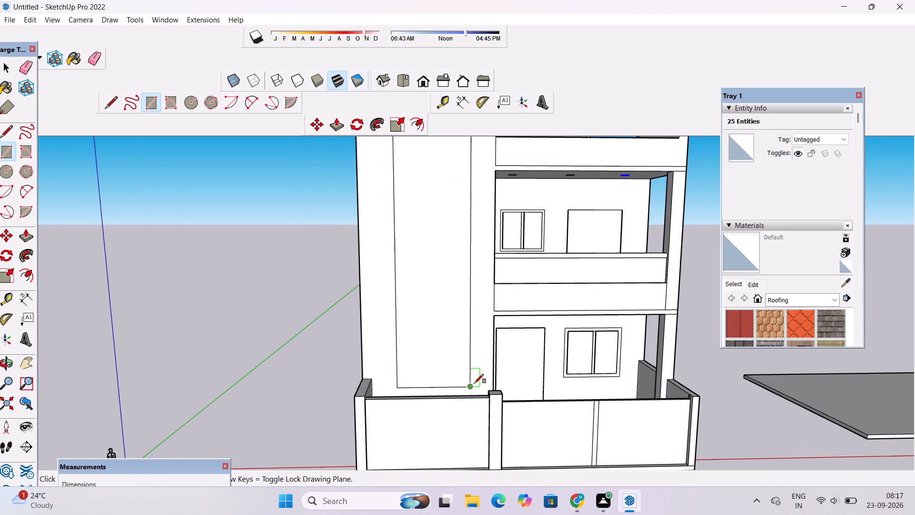
{"action": "scroll", "coordinate": [474, 383], "scroll_direction": "down", "scroll_amount": 3}
{"action": "scroll", "coordinate": [474, 383], "scroll_direction": "up", "scroll_amount": 3}
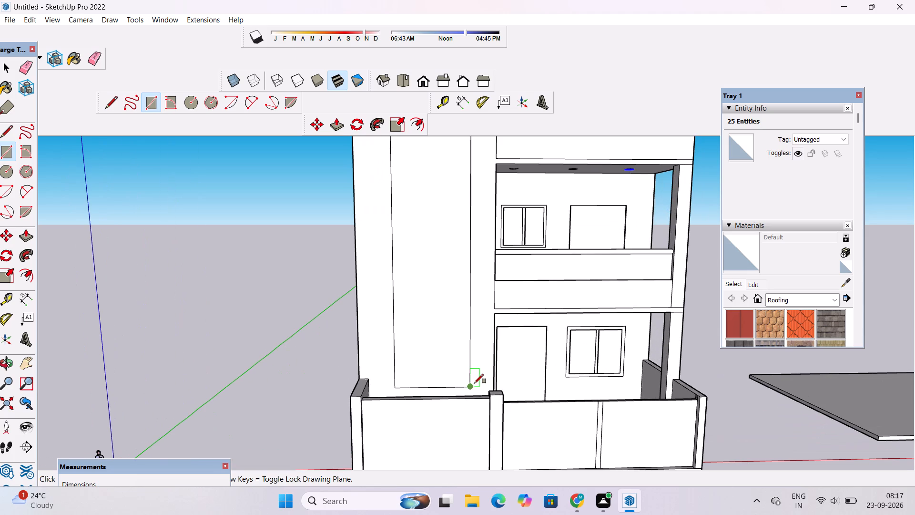
{"action": "scroll", "coordinate": [474, 383], "scroll_direction": "down", "scroll_amount": 5}
{"action": "scroll", "coordinate": [474, 383], "scroll_direction": "up", "scroll_amount": 3}
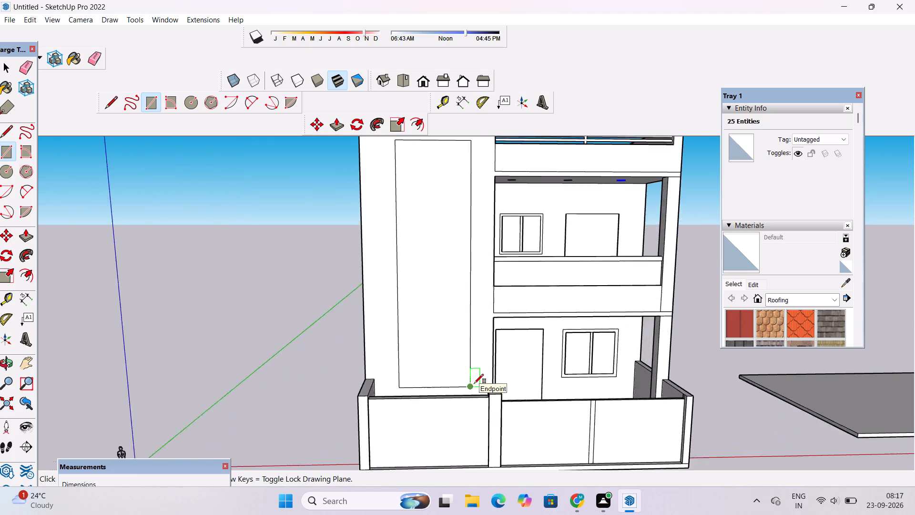
{"action": "scroll", "coordinate": [474, 383], "scroll_direction": "up", "scroll_amount": 2}
{"action": "scroll", "coordinate": [474, 383], "scroll_direction": "down", "scroll_amount": 3}
{"action": "scroll", "coordinate": [474, 383], "scroll_direction": "up", "scroll_amount": 3}
{"action": "scroll", "coordinate": [474, 383], "scroll_direction": "down", "scroll_amount": 2}
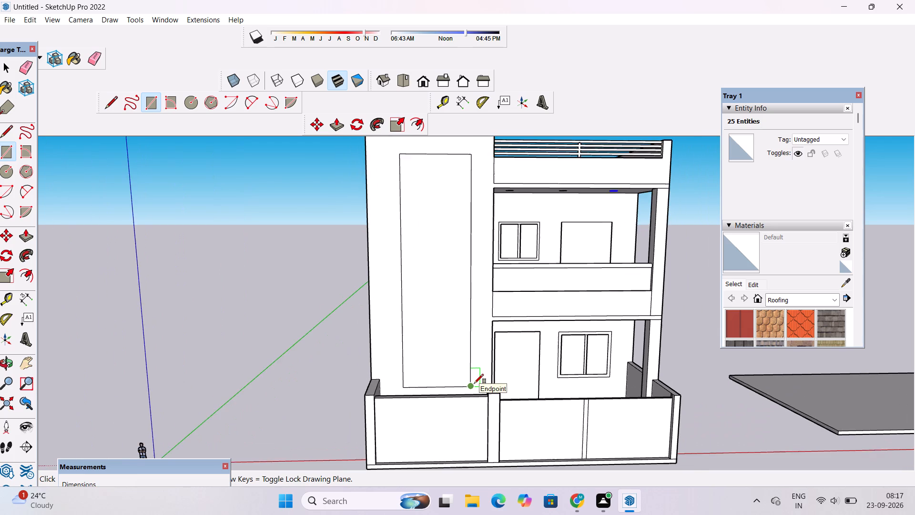
{"action": "scroll", "coordinate": [474, 383], "scroll_direction": "up", "scroll_amount": 1}
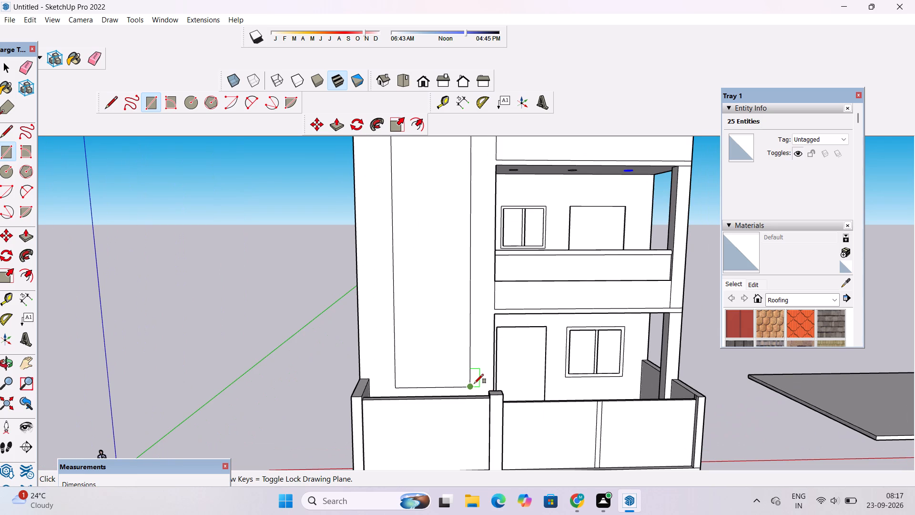
{"action": "scroll", "coordinate": [474, 383], "scroll_direction": "down", "scroll_amount": 3}
{"action": "scroll", "coordinate": [474, 383], "scroll_direction": "up", "scroll_amount": 4}
{"action": "scroll", "coordinate": [474, 383], "scroll_direction": "down", "scroll_amount": 2}
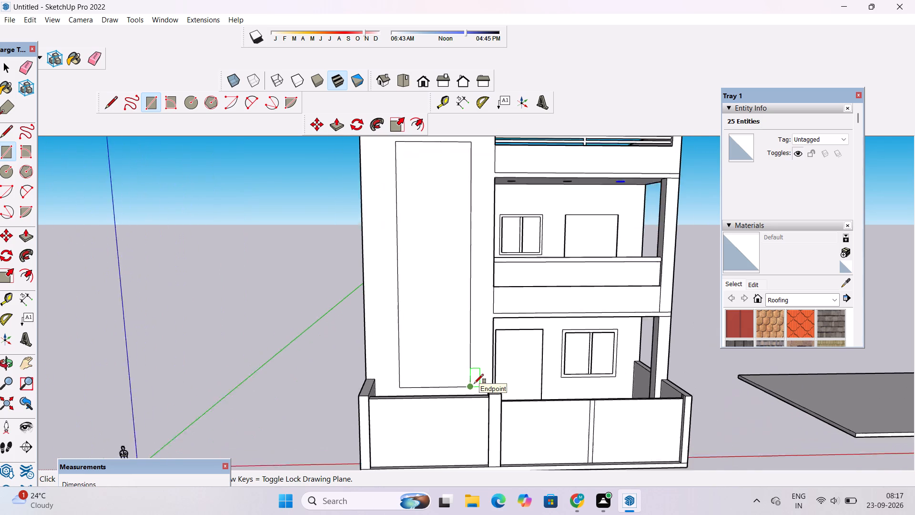
{"action": "scroll", "coordinate": [474, 383], "scroll_direction": "down", "scroll_amount": 1}
{"action": "scroll", "coordinate": [474, 383], "scroll_direction": "up", "scroll_amount": 3}
{"action": "scroll", "coordinate": [474, 383], "scroll_direction": "down", "scroll_amount": 3}
{"action": "scroll", "coordinate": [443, 425], "scroll_direction": "down", "scroll_amount": 7}
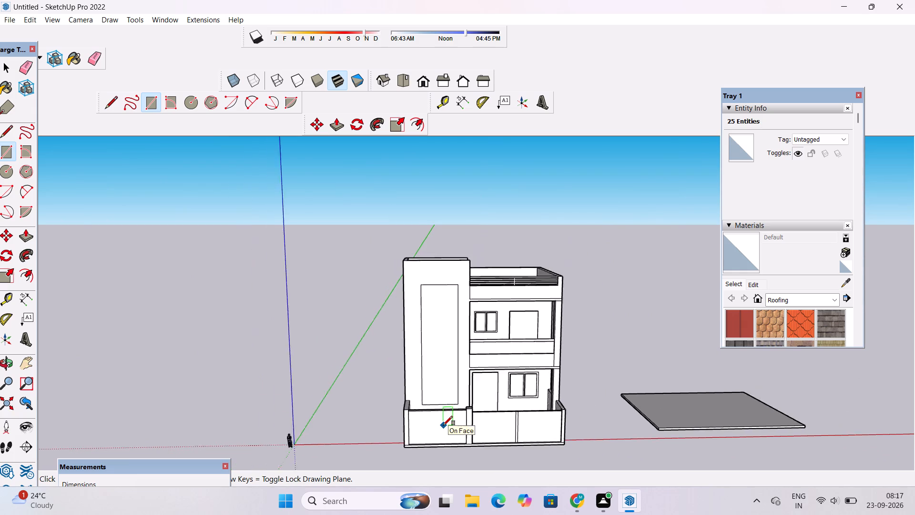
{"action": "scroll", "coordinate": [443, 425], "scroll_direction": "down", "scroll_amount": 1}
{"action": "scroll", "coordinate": [444, 422], "scroll_direction": "up", "scroll_amount": 2}
{"action": "key", "text": "space"}
{"action": "key", "text": "o"}
{"action": "scroll", "coordinate": [444, 421], "scroll_direction": "down", "scroll_amount": 2}
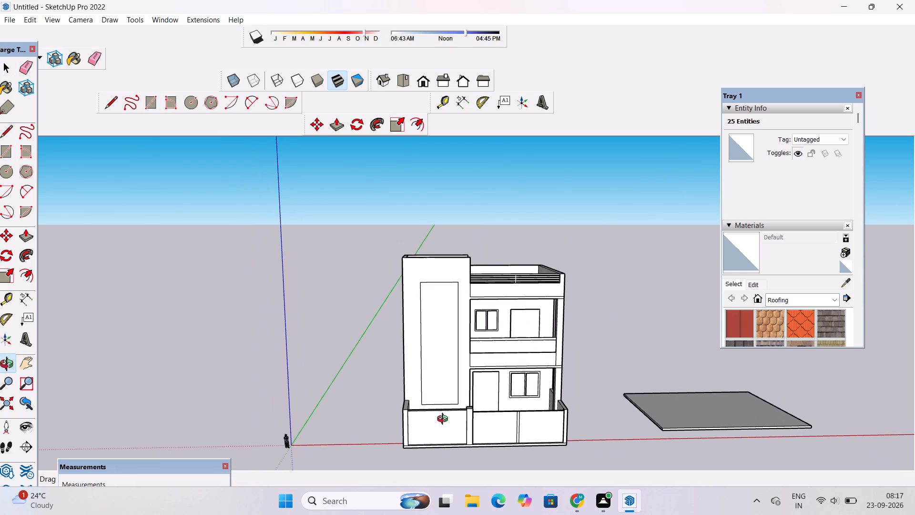
{"action": "scroll", "coordinate": [433, 382], "scroll_direction": "down", "scroll_amount": 2}
{"action": "left_click_drag", "start_coordinate": [411, 391], "coordinate": [322, 400], "text": "shift"}
{"action": "scroll", "coordinate": [327, 396], "scroll_direction": "up", "scroll_amount": 4}
{"action": "left_click_drag", "start_coordinate": [330, 405], "coordinate": [338, 358]}
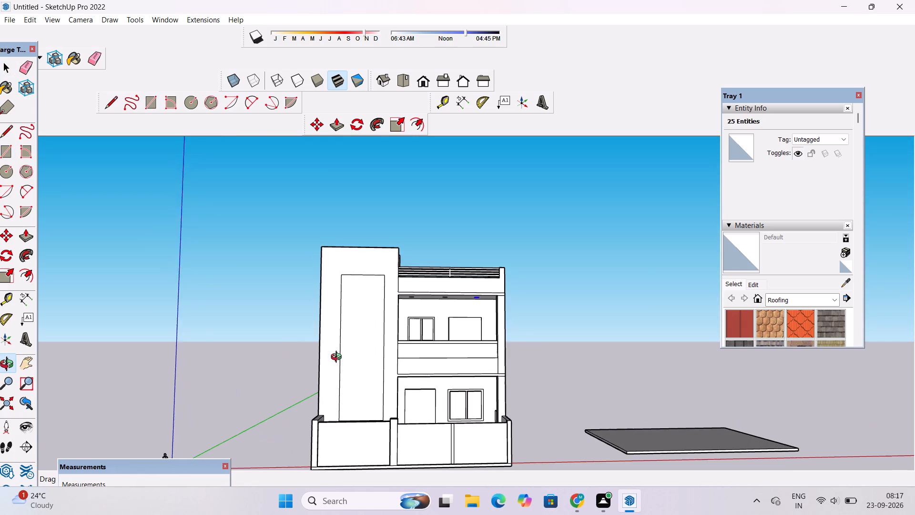
{"action": "scroll", "coordinate": [338, 358], "scroll_direction": "up", "scroll_amount": 1}
{"action": "left_click_drag", "start_coordinate": [339, 357], "coordinate": [340, 381]}
{"action": "left_click_drag", "start_coordinate": [341, 381], "coordinate": [326, 351], "text": "shift"}
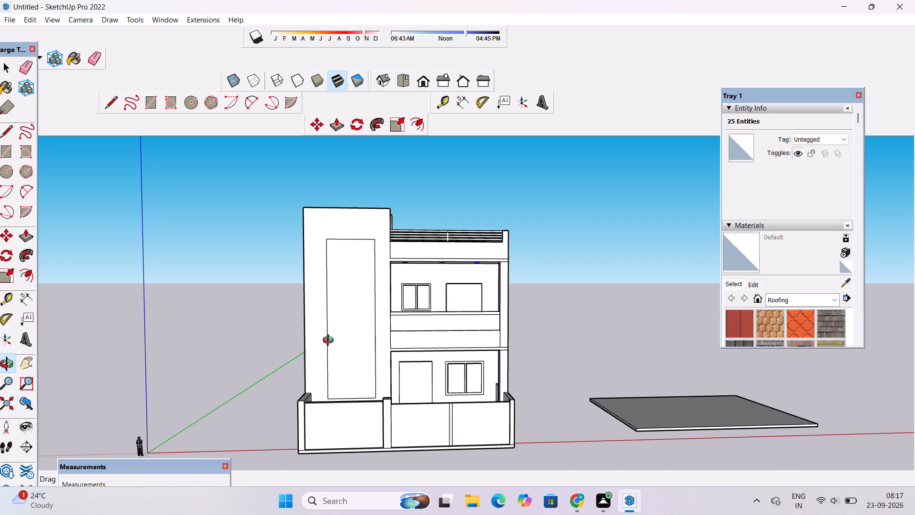
{"action": "scroll", "coordinate": [330, 341], "scroll_direction": "down", "scroll_amount": 5}
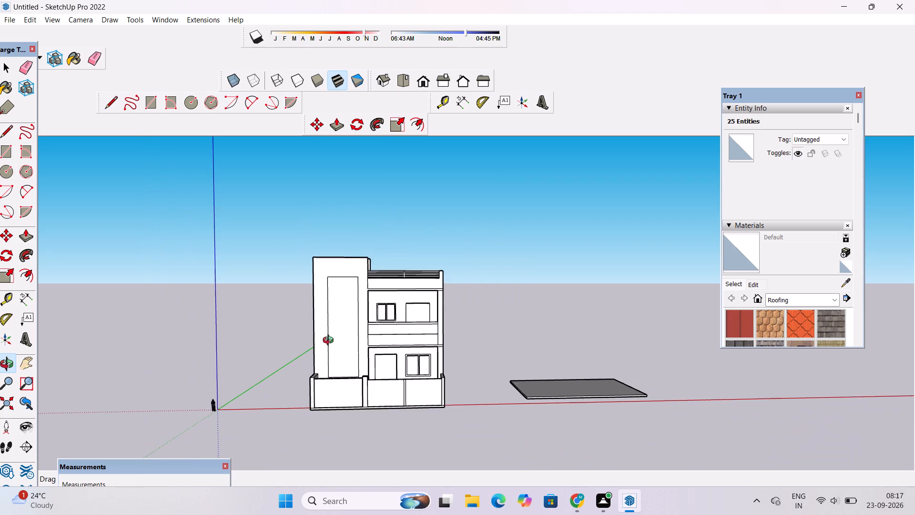
{"action": "scroll", "coordinate": [331, 346], "scroll_direction": "up", "scroll_amount": 6}
{"action": "left_click_drag", "start_coordinate": [331, 355], "coordinate": [356, 345], "text": "shift"}
{"action": "scroll", "coordinate": [356, 345], "scroll_direction": "down", "scroll_amount": 2}
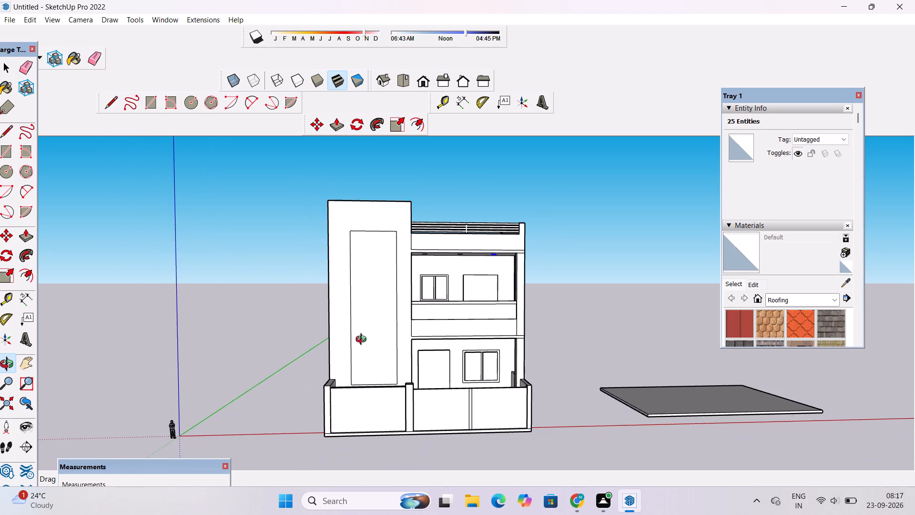
{"action": "left_click_drag", "start_coordinate": [365, 345], "coordinate": [369, 375]}
{"action": "left_click_drag", "start_coordinate": [371, 376], "coordinate": [371, 357], "text": "shift"}
{"action": "scroll", "coordinate": [375, 347], "scroll_direction": "up", "scroll_amount": 2}
Move the tall rectangle with its edges about 2' 8" sideways along the front wall, away from the balconies.
{"action": "key", "text": "space"}
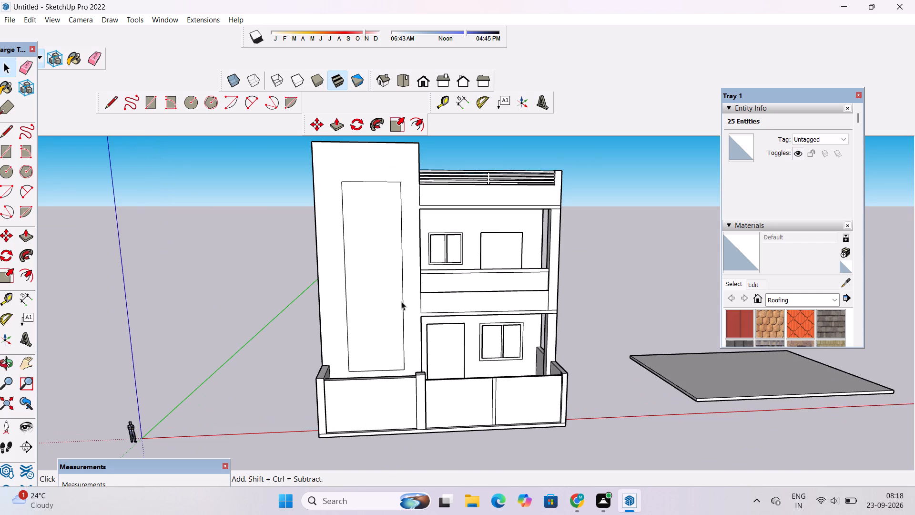
{"action": "left_click", "coordinate": [386, 309]}
{"action": "left_click", "coordinate": [386, 309]}
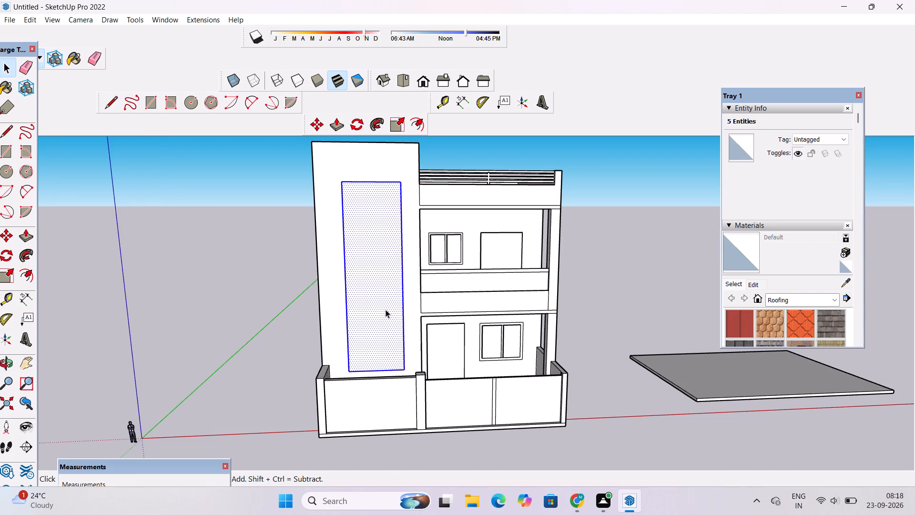
{"action": "key", "text": "m"}
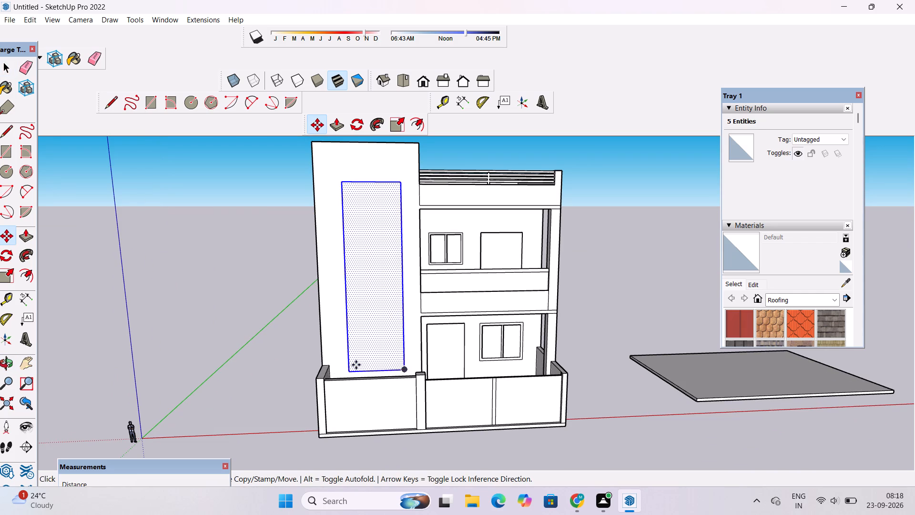
{"action": "scroll", "coordinate": [352, 370], "scroll_direction": "up", "scroll_amount": 1}
{"action": "left_click", "coordinate": [349, 372]}
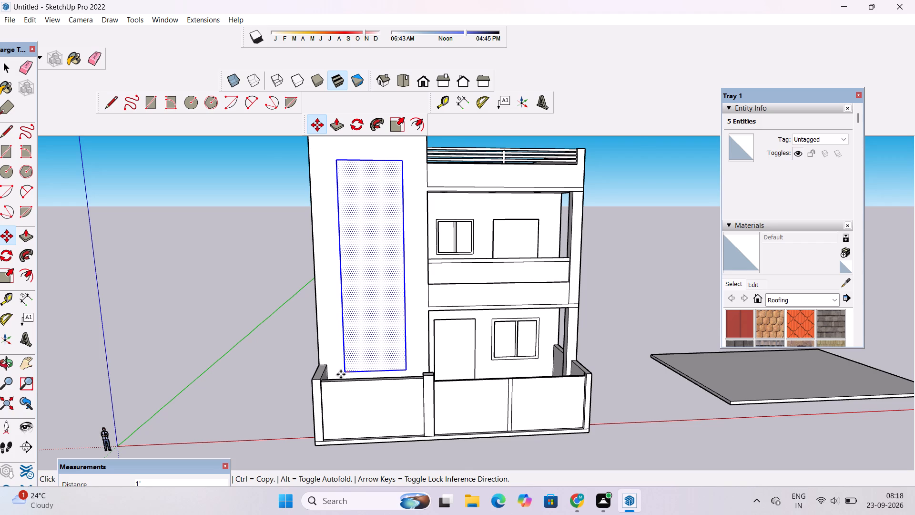
{"action": "scroll", "coordinate": [341, 374], "scroll_direction": "up", "scroll_amount": 9}
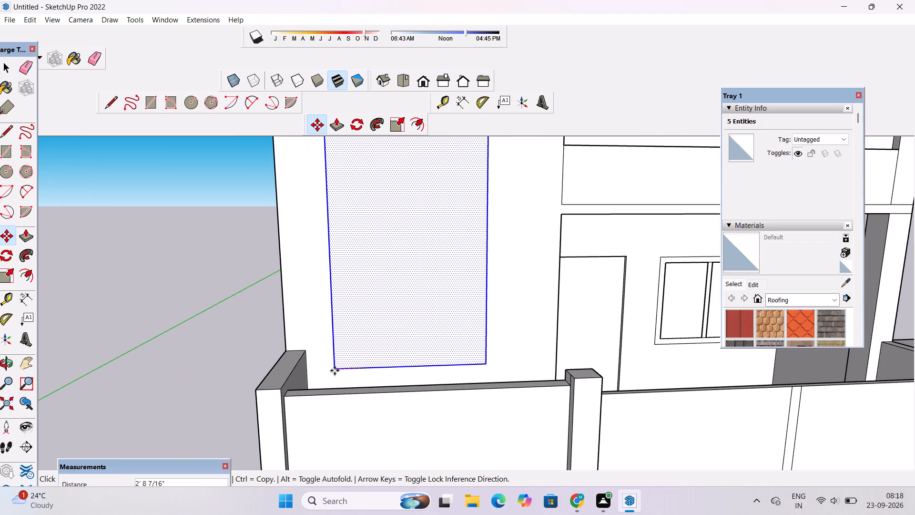
{"action": "left_click", "coordinate": [335, 371]}
Examine the moved rectangle's placement on the front wall from low, side and raised viewpoints.
{"action": "scroll", "coordinate": [335, 370], "scroll_direction": "down", "scroll_amount": 3}
{"action": "key", "text": "o"}
{"action": "scroll", "coordinate": [339, 365], "scroll_direction": "down", "scroll_amount": 3}
{"action": "left_click_drag", "start_coordinate": [316, 373], "coordinate": [338, 372]}
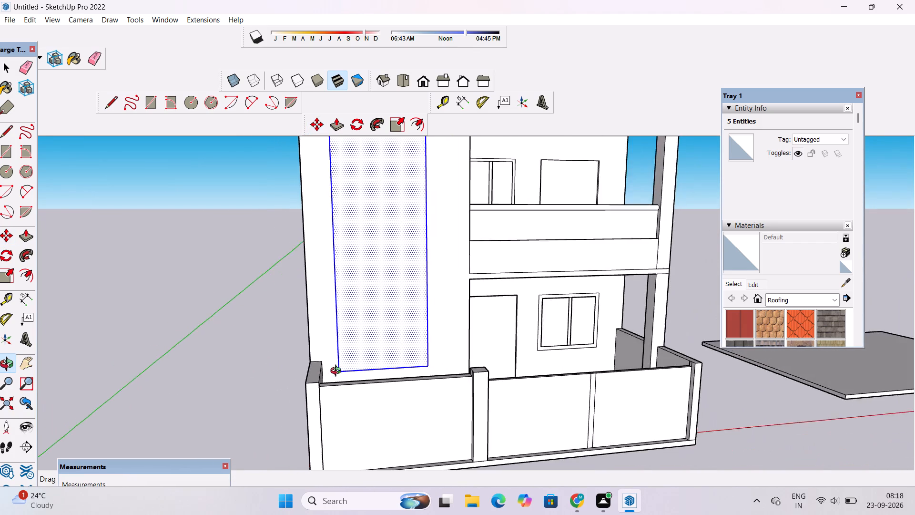
{"action": "left_click_drag", "start_coordinate": [338, 372], "coordinate": [369, 372]}
{"action": "scroll", "coordinate": [369, 370], "scroll_direction": "down", "scroll_amount": 5}
{"action": "left_click_drag", "start_coordinate": [369, 370], "coordinate": [356, 324]}
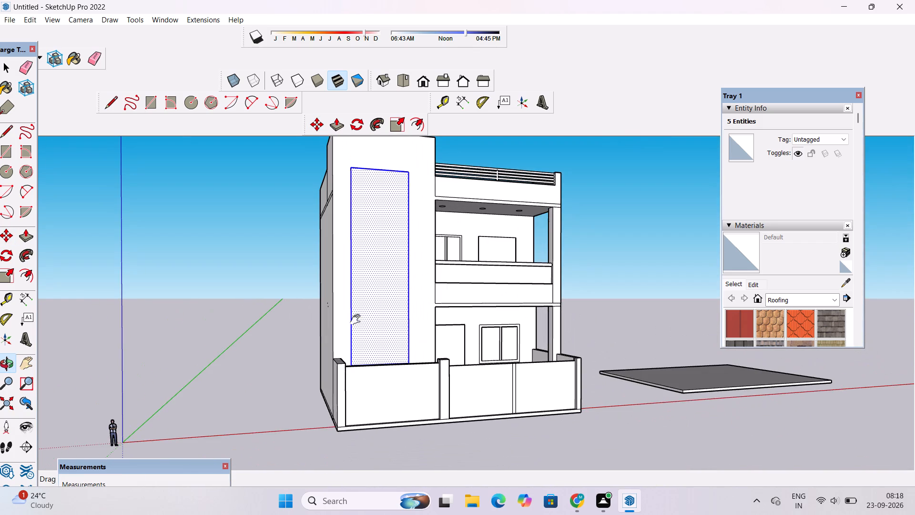
{"action": "scroll", "coordinate": [395, 288], "scroll_direction": "down", "scroll_amount": 4}
{"action": "left_click_drag", "start_coordinate": [395, 288], "coordinate": [369, 370]}
{"action": "scroll", "coordinate": [390, 306], "scroll_direction": "up", "scroll_amount": 3}
{"action": "left_click_drag", "start_coordinate": [390, 306], "coordinate": [408, 334], "text": "shift"}
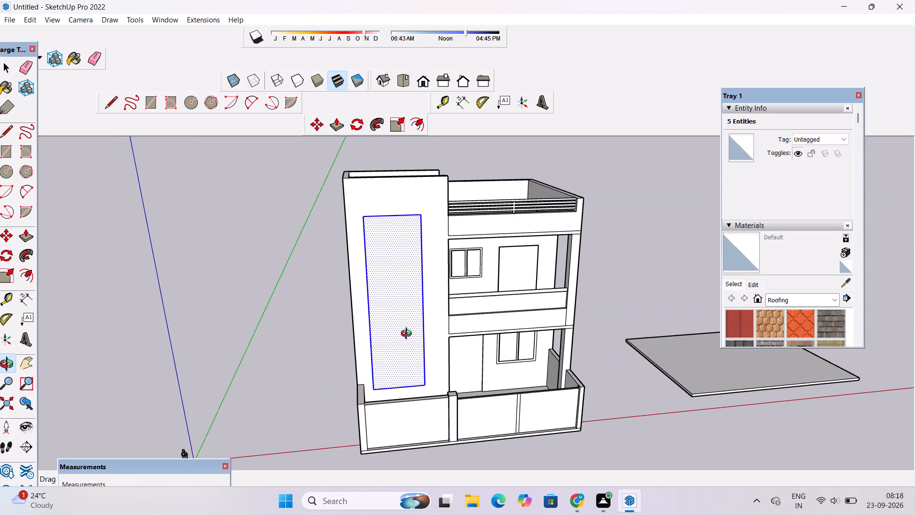
Move the tall rectangle with its edges about 1' sideways along the front wall, back toward the balconies.
{"action": "left_click_drag", "start_coordinate": [408, 339], "coordinate": [407, 329]}
{"action": "left_click_drag", "start_coordinate": [407, 329], "coordinate": [406, 339]}
{"action": "key", "text": "space"}
{"action": "scroll", "coordinate": [399, 231], "scroll_direction": "up", "scroll_amount": 1}
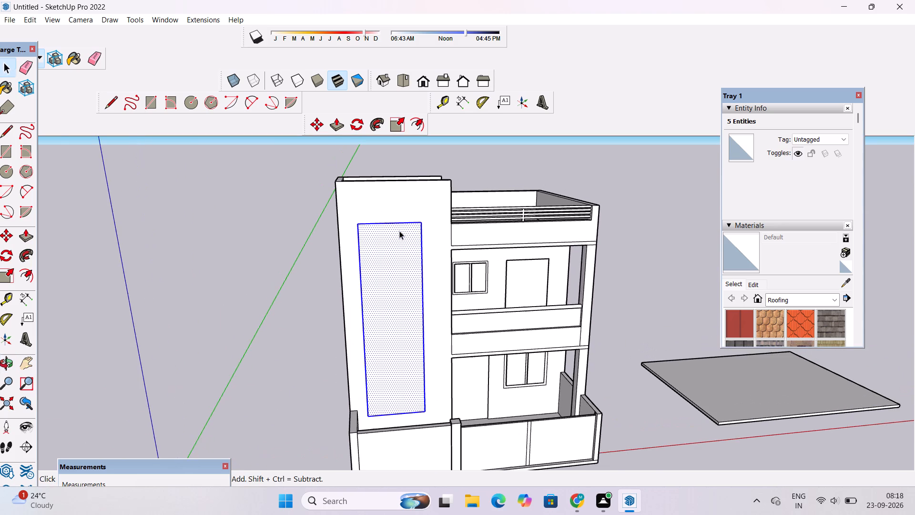
{"action": "scroll", "coordinate": [399, 231], "scroll_direction": "up", "scroll_amount": 1}
{"action": "key", "text": "m"}
{"action": "scroll", "coordinate": [399, 231], "scroll_direction": "up", "scroll_amount": 2}
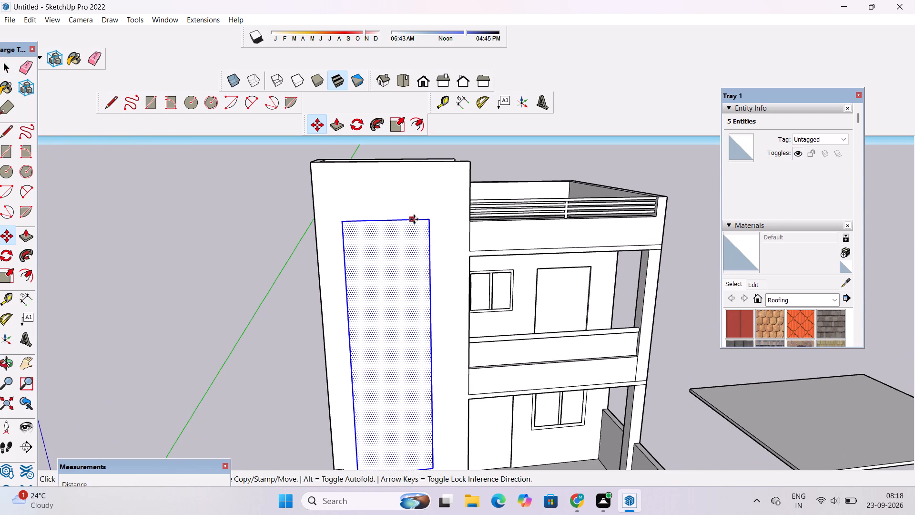
{"action": "left_click", "coordinate": [428, 218]}
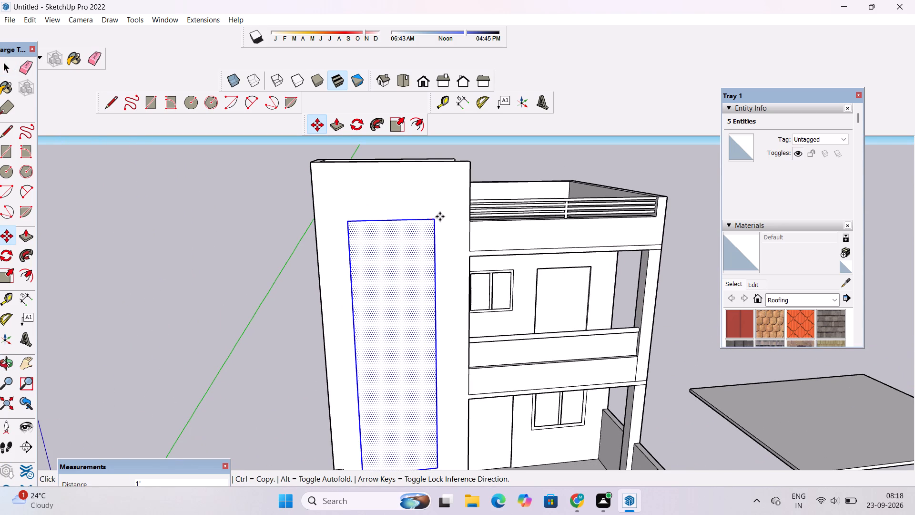
{"action": "left_click", "coordinate": [440, 216]}
Examine the shifted rectangle's placement and proportions against the whole front facade from nearer and farther viewpoints.
{"action": "scroll", "coordinate": [429, 203], "scroll_direction": "down", "scroll_amount": 6}
{"action": "scroll", "coordinate": [429, 203], "scroll_direction": "up", "scroll_amount": 1}
{"action": "scroll", "coordinate": [429, 203], "scroll_direction": "down", "scroll_amount": 4}
{"action": "scroll", "coordinate": [429, 203], "scroll_direction": "up", "scroll_amount": 1}
{"action": "scroll", "coordinate": [429, 203], "scroll_direction": "down", "scroll_amount": 3}
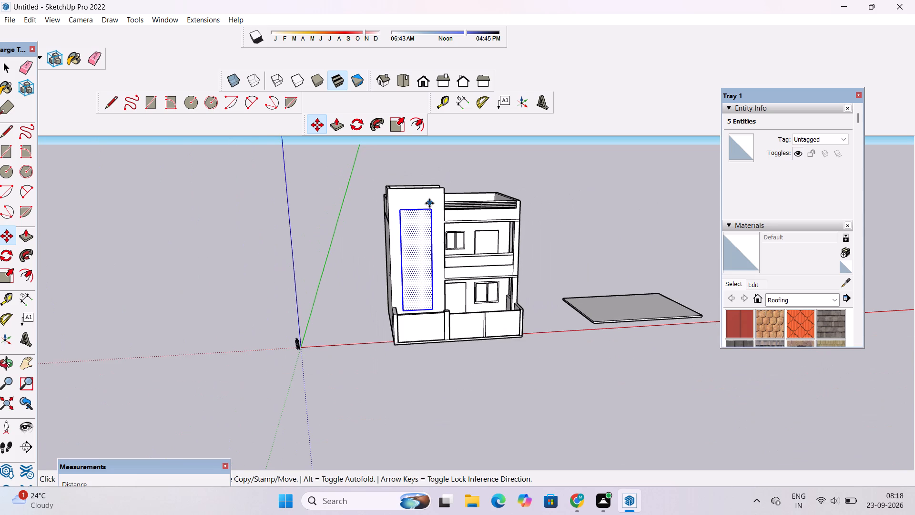
{"action": "scroll", "coordinate": [411, 248], "scroll_direction": "down", "scroll_amount": 1}
{"action": "scroll", "coordinate": [411, 248], "scroll_direction": "up", "scroll_amount": 4}
{"action": "scroll", "coordinate": [411, 248], "scroll_direction": "down", "scroll_amount": 2}
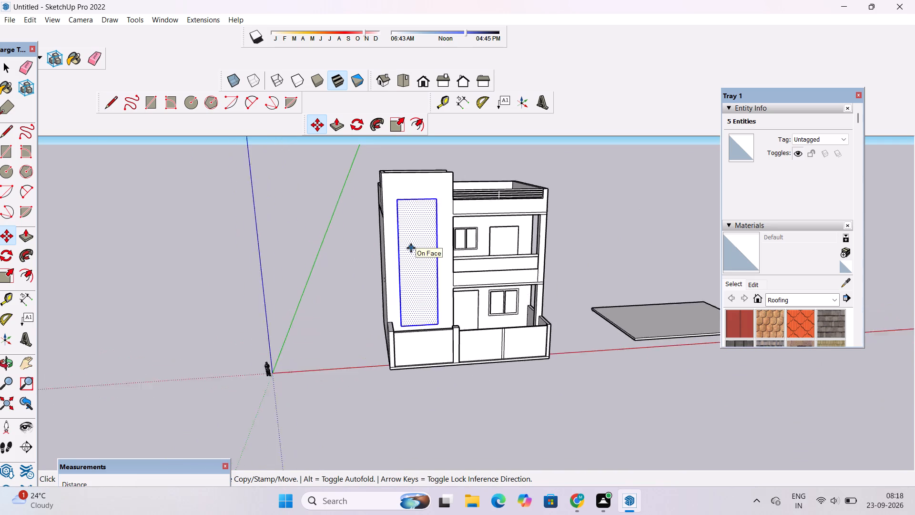
{"action": "scroll", "coordinate": [411, 248], "scroll_direction": "down", "scroll_amount": 2}
{"action": "scroll", "coordinate": [411, 248], "scroll_direction": "up", "scroll_amount": 4}
{"action": "scroll", "coordinate": [411, 248], "scroll_direction": "down", "scroll_amount": 3}
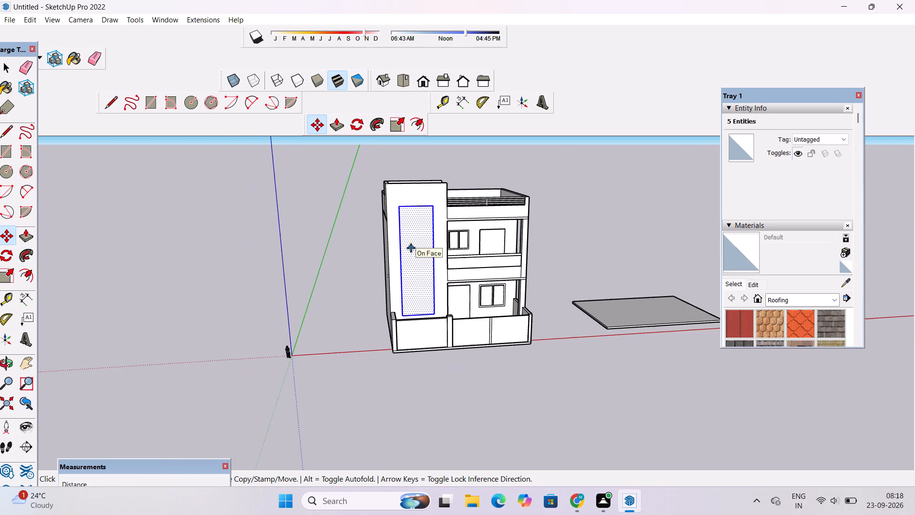
{"action": "scroll", "coordinate": [411, 248], "scroll_direction": "up", "scroll_amount": 3}
{"action": "scroll", "coordinate": [411, 248], "scroll_direction": "down", "scroll_amount": 4}
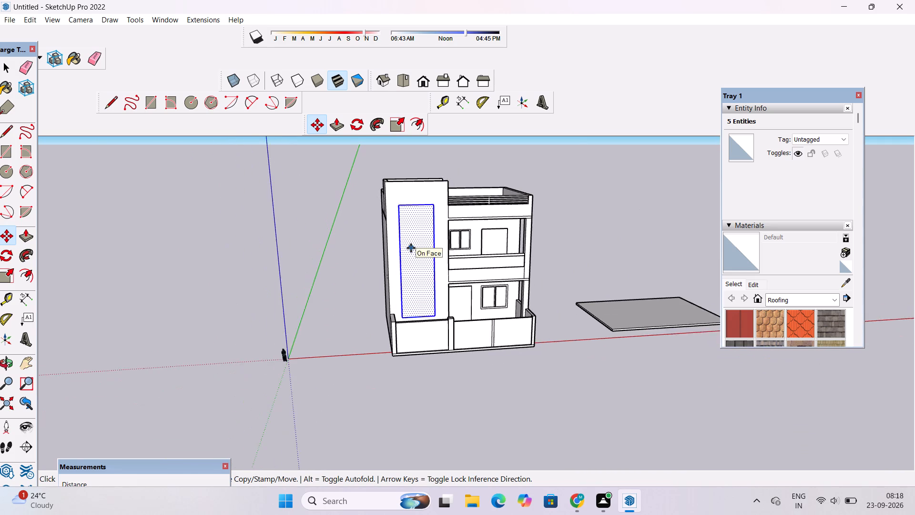
{"action": "scroll", "coordinate": [411, 248], "scroll_direction": "up", "scroll_amount": 4}
{"action": "scroll", "coordinate": [411, 248], "scroll_direction": "down", "scroll_amount": 4}
{"action": "scroll", "coordinate": [411, 248], "scroll_direction": "up", "scroll_amount": 1}
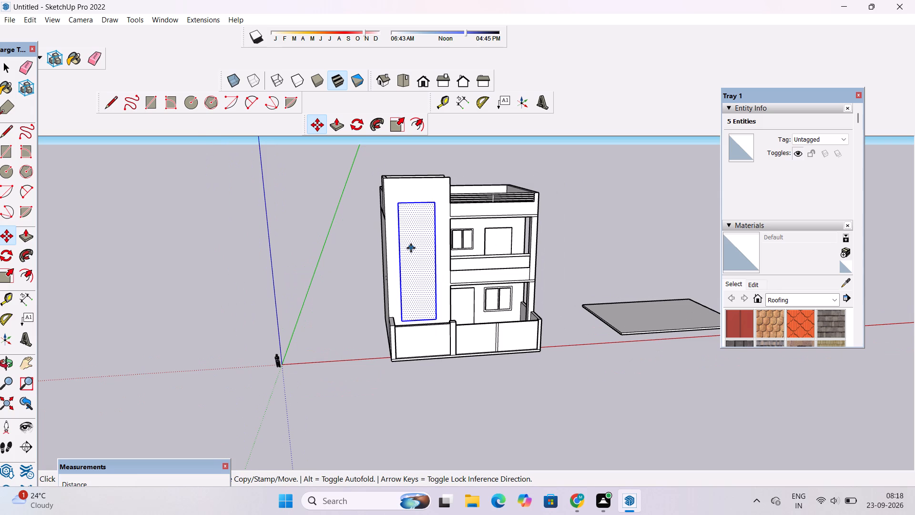
{"action": "scroll", "coordinate": [411, 248], "scroll_direction": "up", "scroll_amount": 3}
{"action": "scroll", "coordinate": [411, 248], "scroll_direction": "down", "scroll_amount": 1}
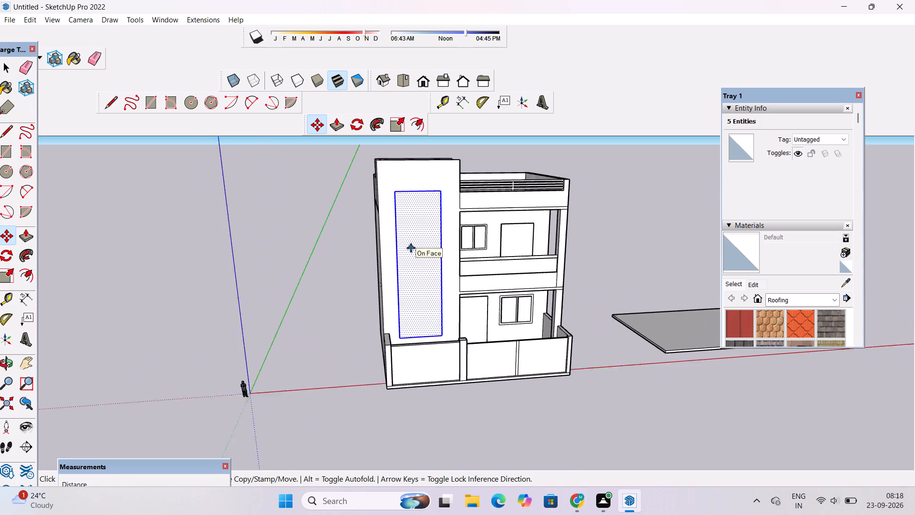
{"action": "scroll", "coordinate": [411, 248], "scroll_direction": "down", "scroll_amount": 4}
{"action": "scroll", "coordinate": [411, 248], "scroll_direction": "up", "scroll_amount": 4}
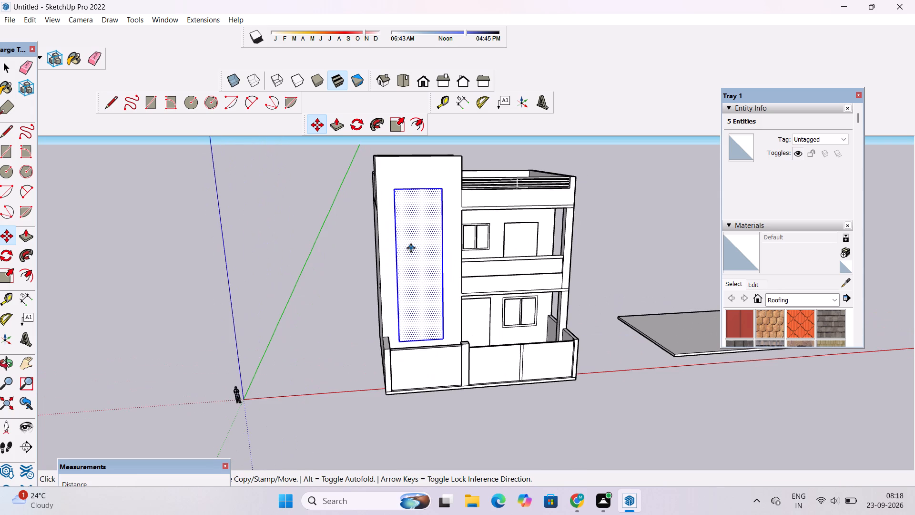
{"action": "scroll", "coordinate": [411, 248], "scroll_direction": "down", "scroll_amount": 2}
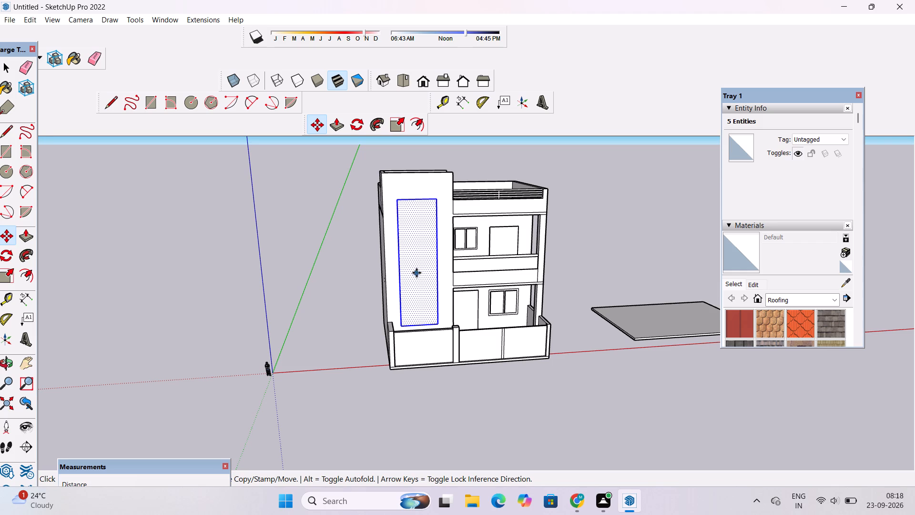
{"action": "scroll", "coordinate": [417, 275], "scroll_direction": "down", "scroll_amount": 3}
{"action": "scroll", "coordinate": [419, 278], "scroll_direction": "up", "scroll_amount": 5}
{"action": "scroll", "coordinate": [419, 278], "scroll_direction": "down", "scroll_amount": 3}
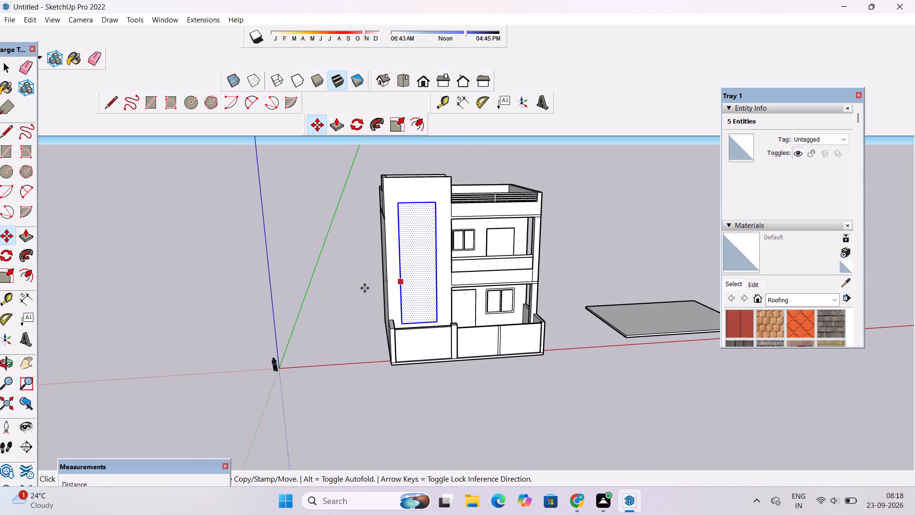
{"action": "scroll", "coordinate": [336, 299], "scroll_direction": "down", "scroll_amount": 2}
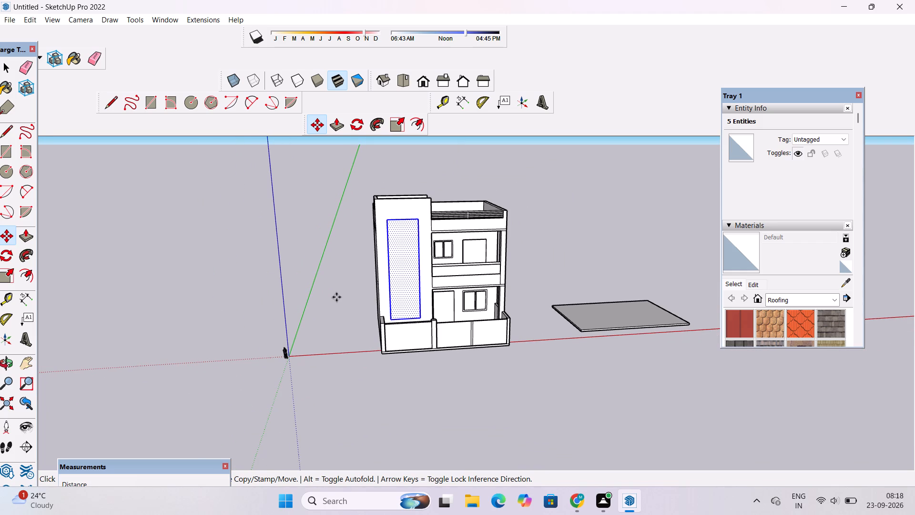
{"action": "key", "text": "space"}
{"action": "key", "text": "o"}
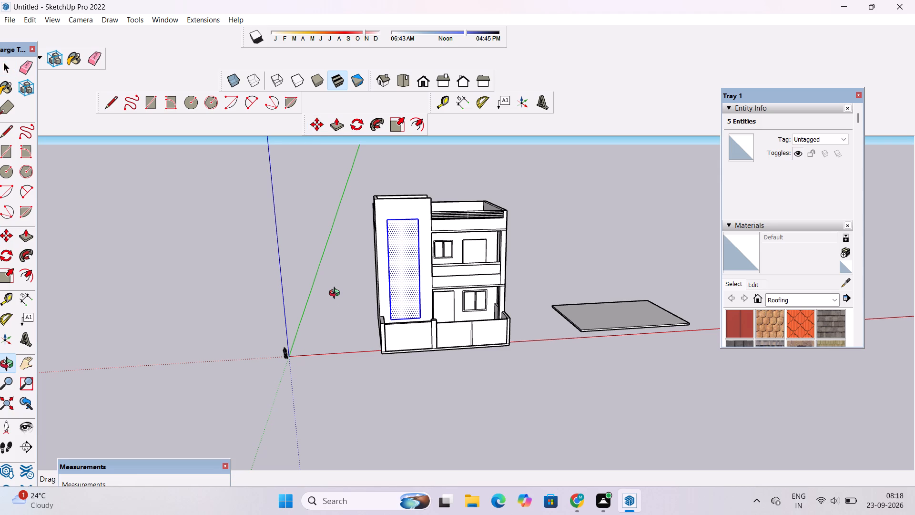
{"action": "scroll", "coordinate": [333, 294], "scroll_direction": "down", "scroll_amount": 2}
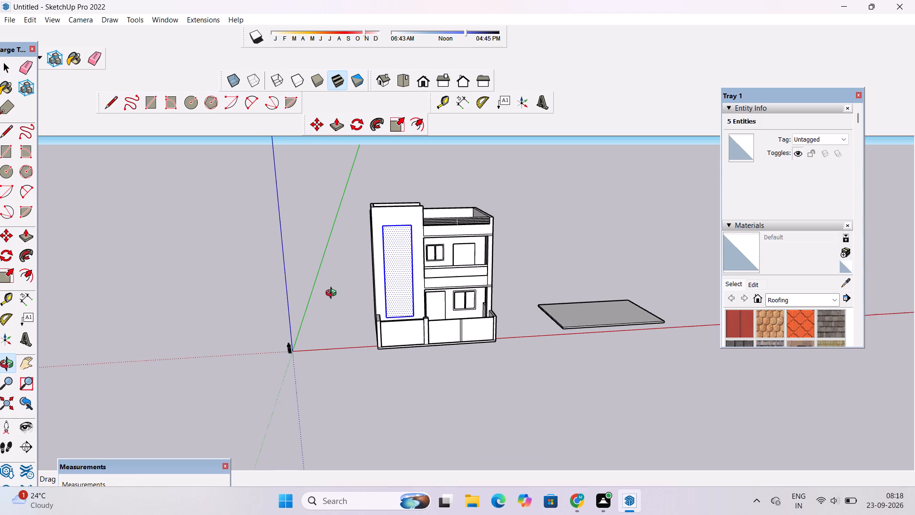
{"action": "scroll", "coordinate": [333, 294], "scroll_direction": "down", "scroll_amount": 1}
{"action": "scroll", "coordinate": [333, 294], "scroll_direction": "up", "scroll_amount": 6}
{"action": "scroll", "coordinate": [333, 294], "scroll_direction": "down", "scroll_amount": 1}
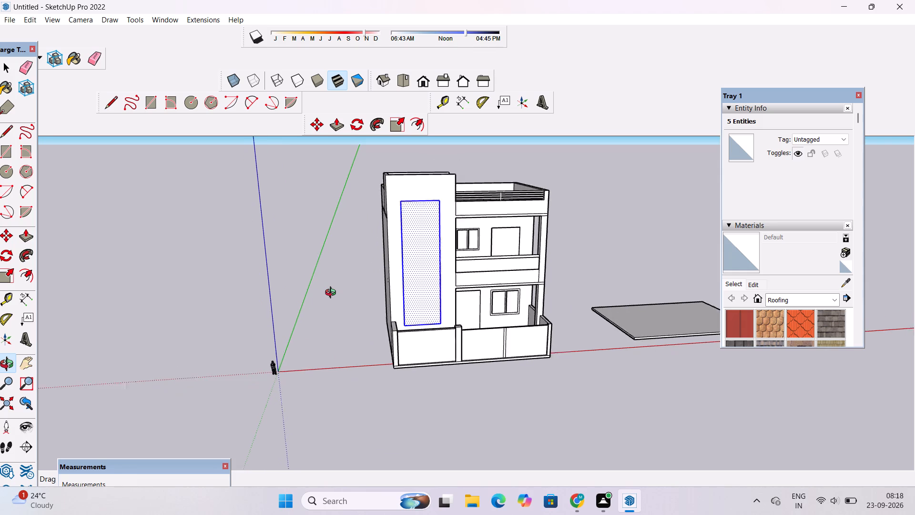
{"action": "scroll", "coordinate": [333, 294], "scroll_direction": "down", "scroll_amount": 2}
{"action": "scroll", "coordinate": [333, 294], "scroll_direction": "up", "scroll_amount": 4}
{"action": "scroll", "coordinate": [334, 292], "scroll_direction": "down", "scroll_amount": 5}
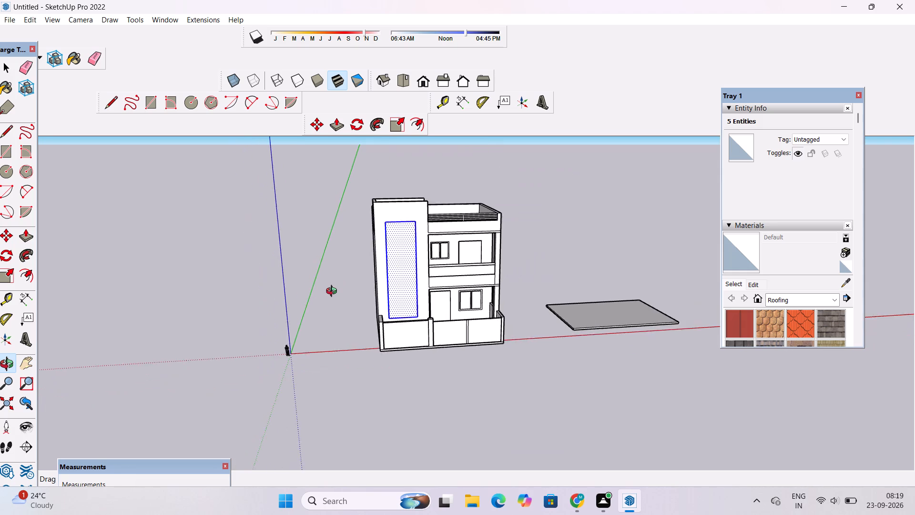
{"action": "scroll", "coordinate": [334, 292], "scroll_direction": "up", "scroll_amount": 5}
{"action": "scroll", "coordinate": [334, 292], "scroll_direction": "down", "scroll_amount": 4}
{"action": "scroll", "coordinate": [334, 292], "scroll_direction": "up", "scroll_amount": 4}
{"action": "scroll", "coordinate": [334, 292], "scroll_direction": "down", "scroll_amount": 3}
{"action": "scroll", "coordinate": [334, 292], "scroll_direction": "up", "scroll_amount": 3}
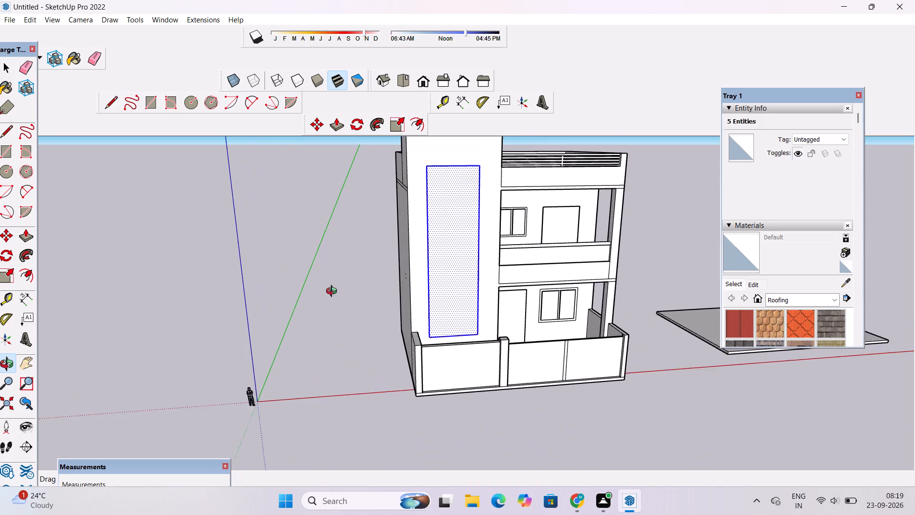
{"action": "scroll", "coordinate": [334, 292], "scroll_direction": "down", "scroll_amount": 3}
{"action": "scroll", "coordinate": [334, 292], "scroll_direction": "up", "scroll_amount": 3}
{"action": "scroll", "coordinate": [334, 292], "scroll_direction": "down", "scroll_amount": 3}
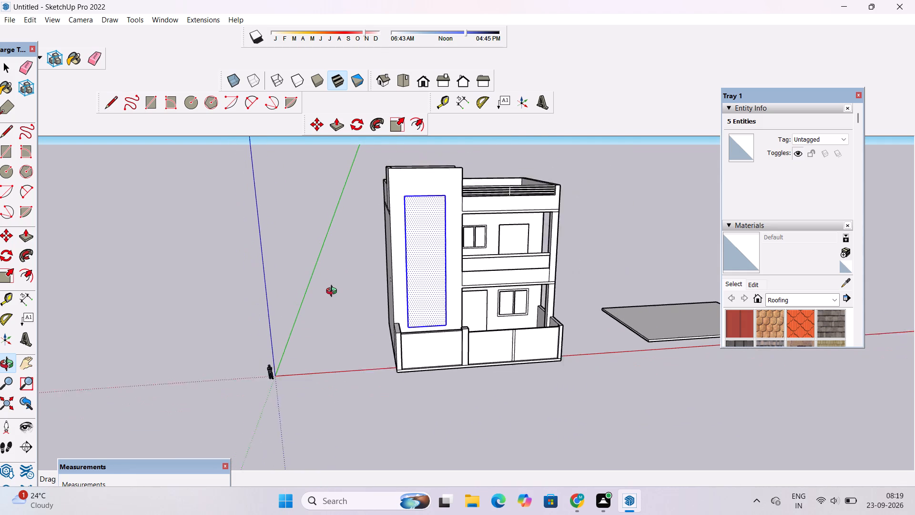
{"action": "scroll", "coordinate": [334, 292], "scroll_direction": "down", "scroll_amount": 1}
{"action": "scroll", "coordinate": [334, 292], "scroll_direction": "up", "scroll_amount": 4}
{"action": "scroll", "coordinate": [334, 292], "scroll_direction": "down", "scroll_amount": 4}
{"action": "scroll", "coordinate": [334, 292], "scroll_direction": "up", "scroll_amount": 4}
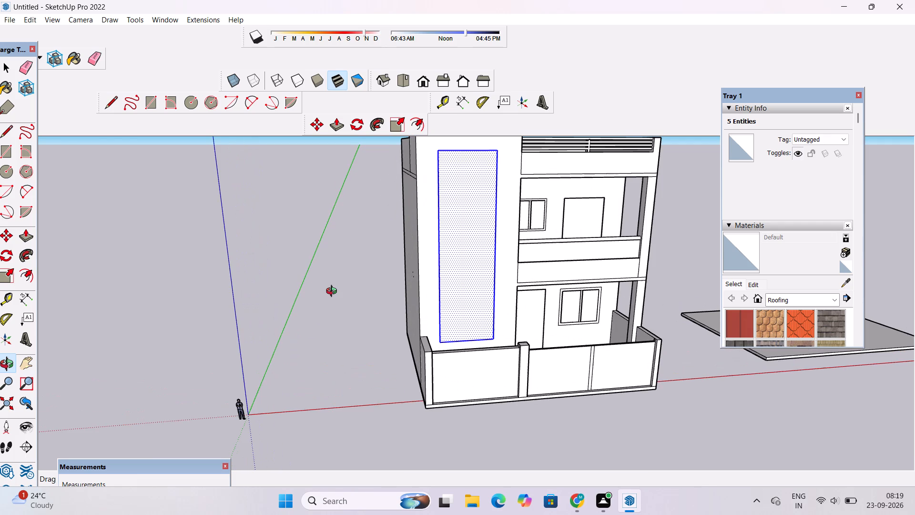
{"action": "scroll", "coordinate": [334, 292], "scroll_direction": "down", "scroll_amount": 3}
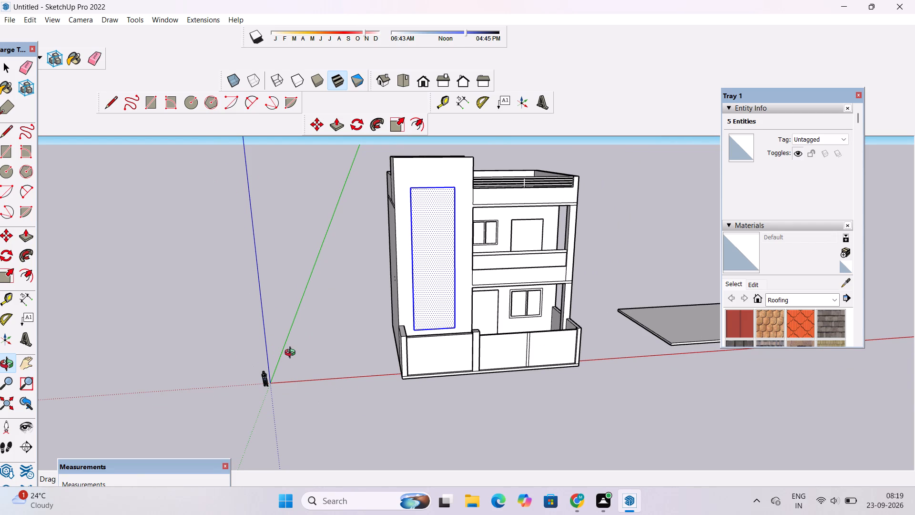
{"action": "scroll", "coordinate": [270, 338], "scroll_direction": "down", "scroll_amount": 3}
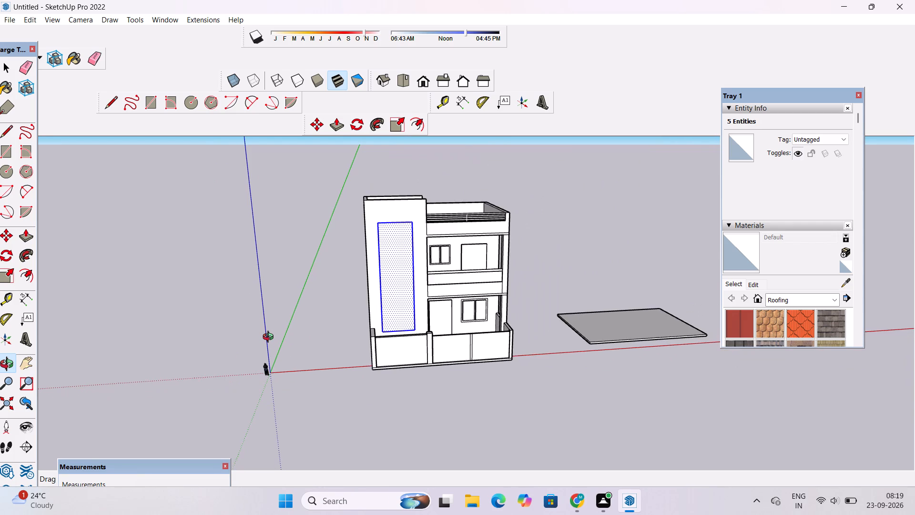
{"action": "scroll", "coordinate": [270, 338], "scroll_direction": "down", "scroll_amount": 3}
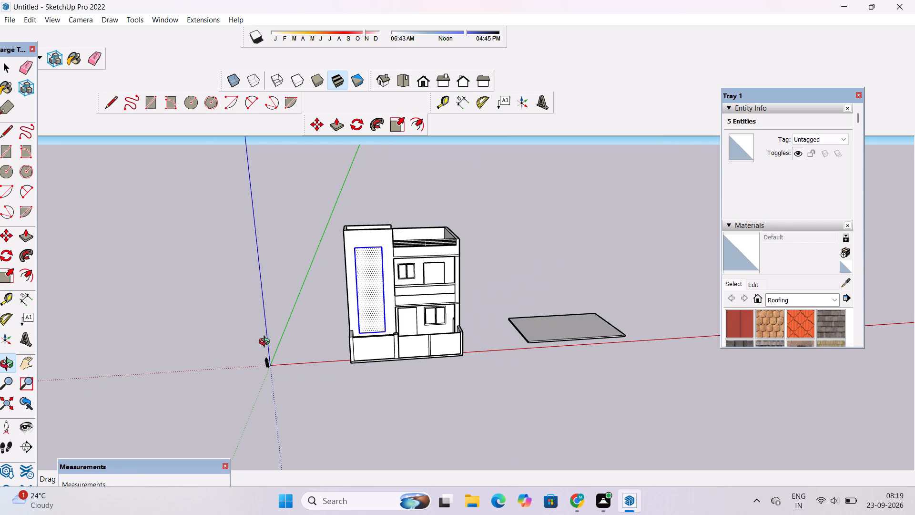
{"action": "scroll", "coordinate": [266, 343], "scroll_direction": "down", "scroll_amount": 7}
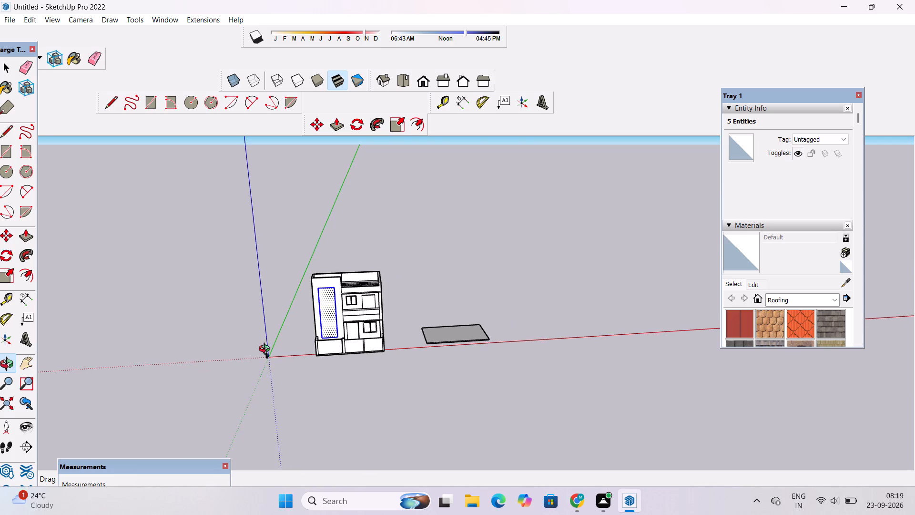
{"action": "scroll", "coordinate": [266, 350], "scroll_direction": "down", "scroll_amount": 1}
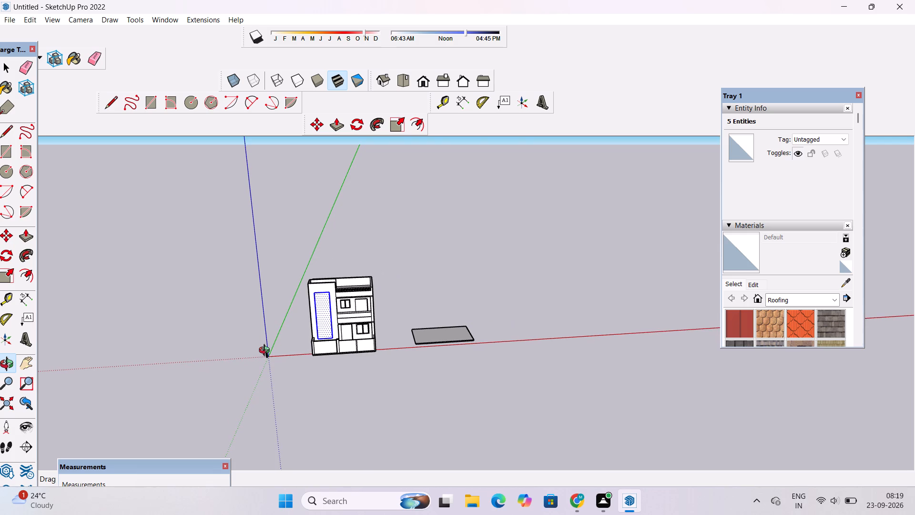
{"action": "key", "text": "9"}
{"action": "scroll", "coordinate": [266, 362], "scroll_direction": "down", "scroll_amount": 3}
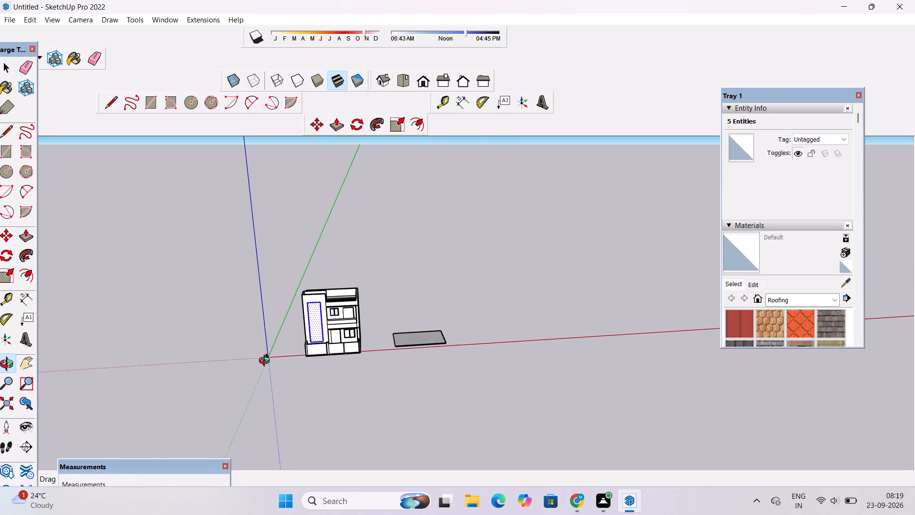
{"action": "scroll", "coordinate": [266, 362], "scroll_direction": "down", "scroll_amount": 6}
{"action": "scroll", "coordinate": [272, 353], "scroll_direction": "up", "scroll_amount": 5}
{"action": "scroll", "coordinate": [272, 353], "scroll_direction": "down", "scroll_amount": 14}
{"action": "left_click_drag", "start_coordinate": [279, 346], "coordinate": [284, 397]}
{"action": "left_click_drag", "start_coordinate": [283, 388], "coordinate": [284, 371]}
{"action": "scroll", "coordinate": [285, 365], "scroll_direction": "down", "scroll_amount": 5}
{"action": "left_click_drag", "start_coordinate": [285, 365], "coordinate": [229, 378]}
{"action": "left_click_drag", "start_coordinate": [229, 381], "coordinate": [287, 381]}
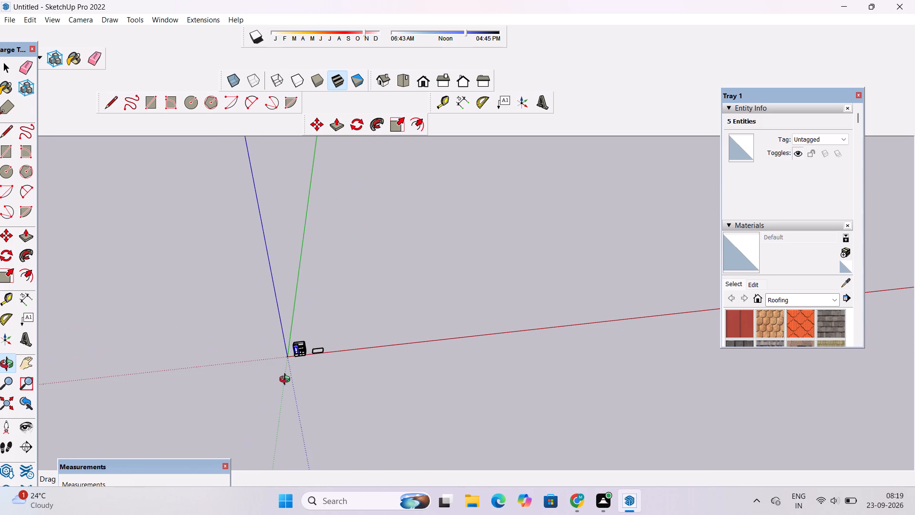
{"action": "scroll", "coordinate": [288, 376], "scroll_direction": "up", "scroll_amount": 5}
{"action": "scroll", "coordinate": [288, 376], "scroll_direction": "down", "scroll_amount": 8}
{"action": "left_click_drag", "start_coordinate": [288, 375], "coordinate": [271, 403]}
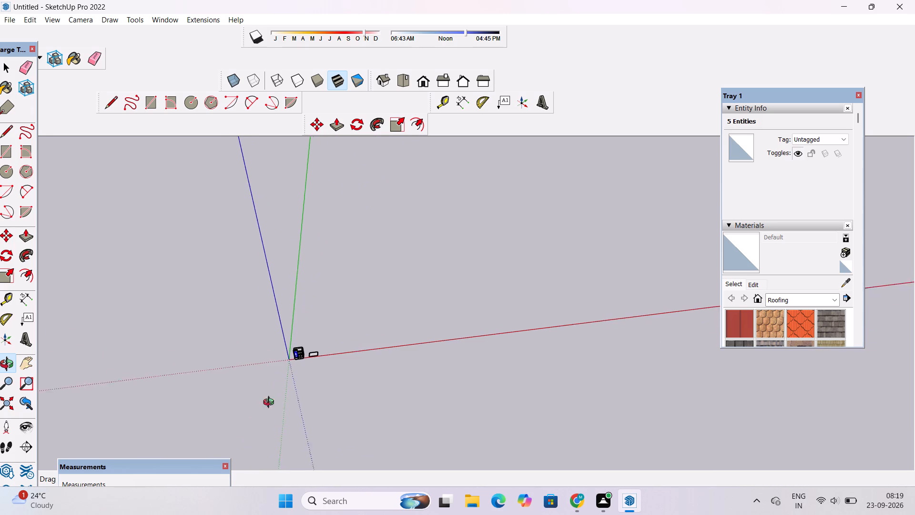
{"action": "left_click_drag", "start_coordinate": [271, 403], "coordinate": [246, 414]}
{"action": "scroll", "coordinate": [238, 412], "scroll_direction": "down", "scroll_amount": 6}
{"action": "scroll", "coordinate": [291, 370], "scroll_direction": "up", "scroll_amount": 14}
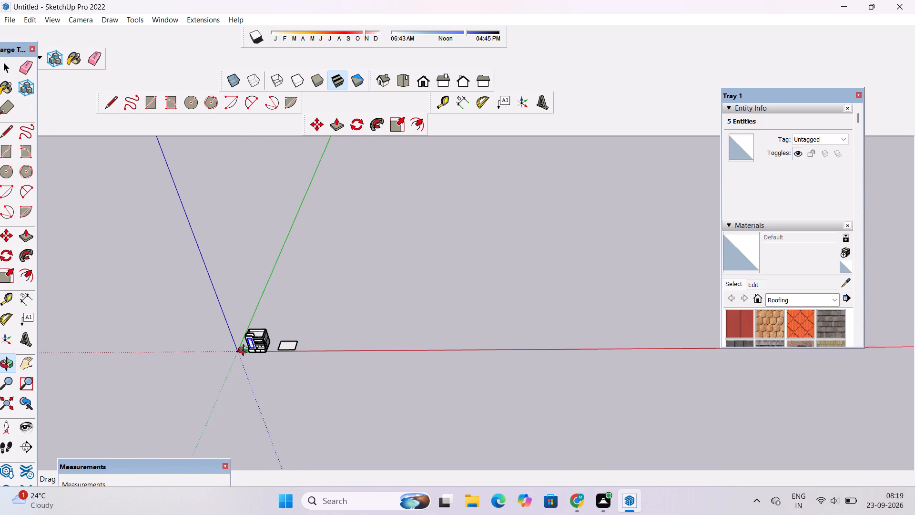
Examine the tall rectangle's spacing from the wall edges, balconies and boundary wall from raised, frontal and low close-up viewpoints.
{"action": "scroll", "coordinate": [245, 351], "scroll_direction": "up", "scroll_amount": 15}
{"action": "left_click_drag", "start_coordinate": [244, 350], "coordinate": [357, 355], "text": "shift"}
{"action": "left_click_drag", "start_coordinate": [374, 375], "coordinate": [388, 299]}
{"action": "scroll", "coordinate": [393, 323], "scroll_direction": "up", "scroll_amount": 4}
{"action": "left_click_drag", "start_coordinate": [402, 350], "coordinate": [373, 362]}
{"action": "scroll", "coordinate": [373, 354], "scroll_direction": "up", "scroll_amount": 3}
{"action": "left_click", "coordinate": [373, 354], "text": "shift"}
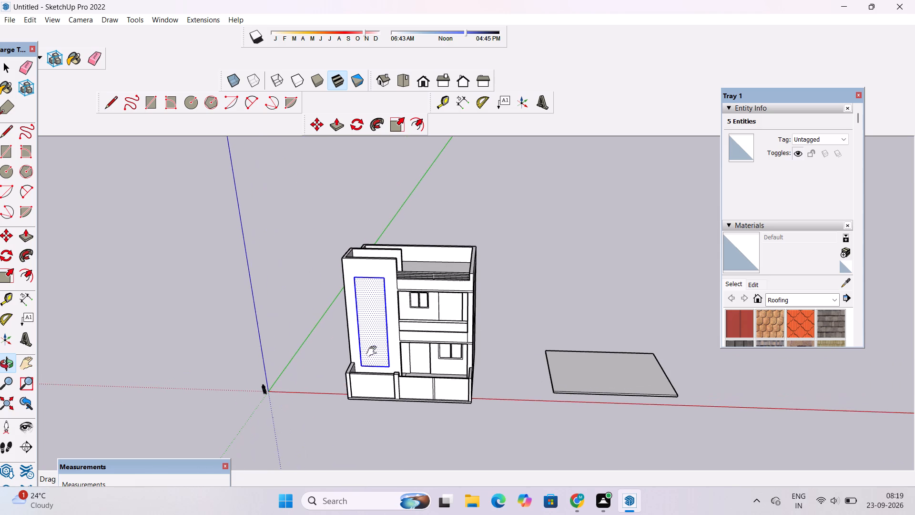
{"action": "scroll", "coordinate": [374, 351], "scroll_direction": "up", "scroll_amount": 3}
{"action": "left_click_drag", "start_coordinate": [382, 363], "coordinate": [358, 314]}
{"action": "left_click_drag", "start_coordinate": [361, 336], "coordinate": [440, 339]}
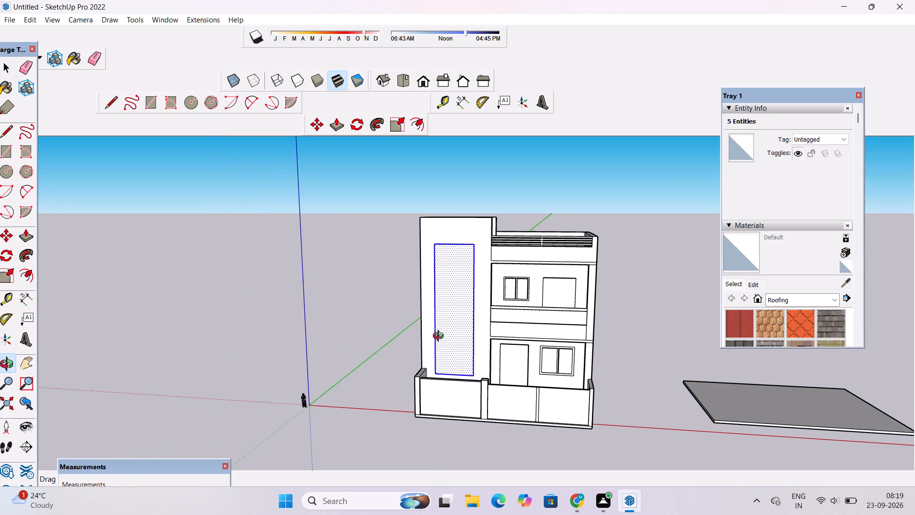
{"action": "scroll", "coordinate": [440, 337], "scroll_direction": "down", "scroll_amount": 3}
{"action": "left_click_drag", "start_coordinate": [439, 336], "coordinate": [447, 363]}
{"action": "scroll", "coordinate": [445, 365], "scroll_direction": "up", "scroll_amount": 3}
{"action": "left_click_drag", "start_coordinate": [445, 365], "coordinate": [445, 346]}
{"action": "left_click_drag", "start_coordinate": [445, 346], "coordinate": [395, 354], "text": "shift"}
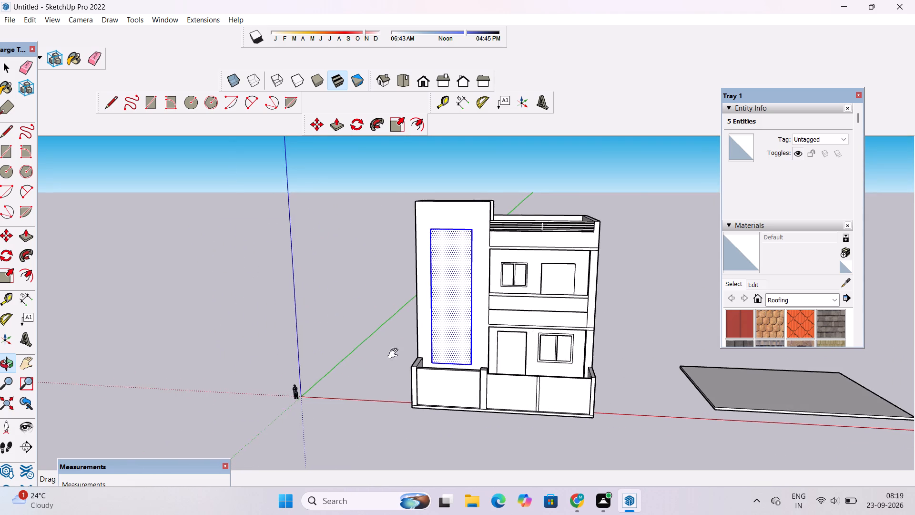
{"action": "left_click_drag", "start_coordinate": [395, 354], "coordinate": [395, 354], "text": "shift"}
{"action": "scroll", "coordinate": [395, 354], "scroll_direction": "up", "scroll_amount": 3}
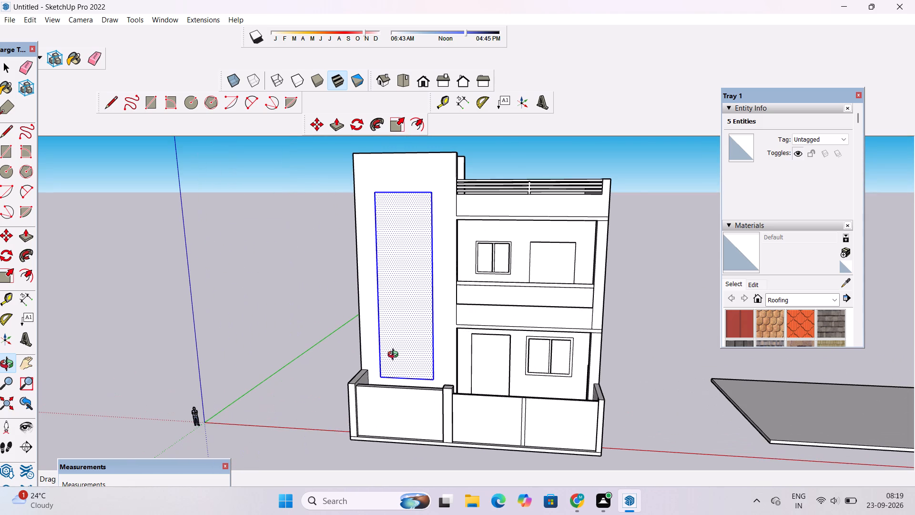
{"action": "scroll", "coordinate": [395, 356], "scroll_direction": "down", "scroll_amount": 3}
{"action": "scroll", "coordinate": [395, 356], "scroll_direction": "up", "scroll_amount": 3}
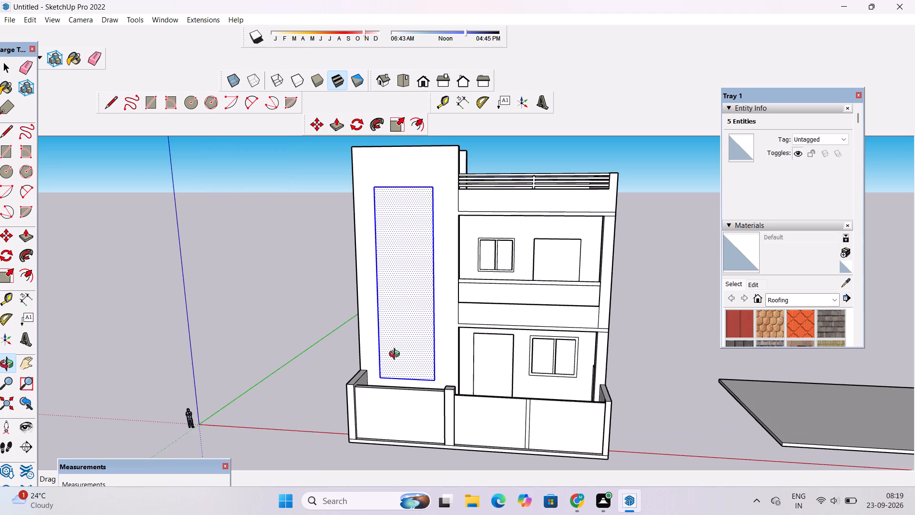
{"action": "left_click_drag", "start_coordinate": [404, 373], "coordinate": [421, 342]}
{"action": "scroll", "coordinate": [421, 342], "scroll_direction": "up", "scroll_amount": 4}
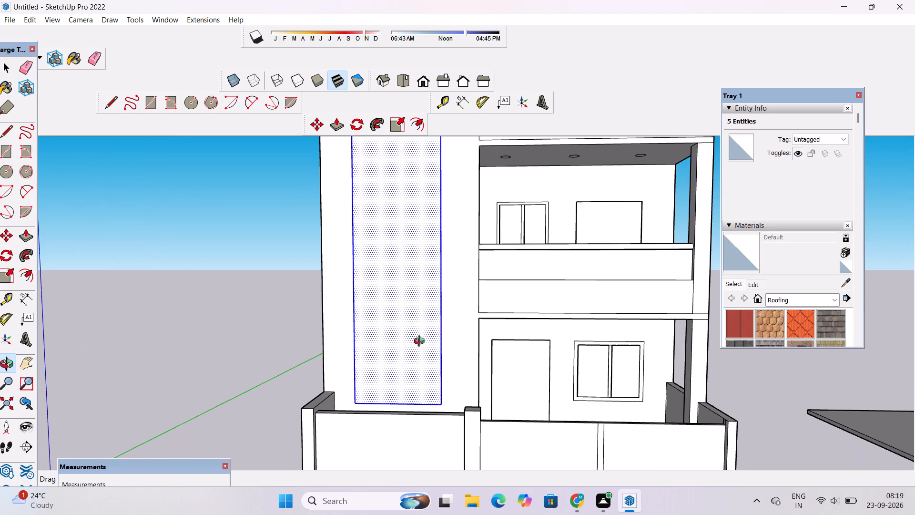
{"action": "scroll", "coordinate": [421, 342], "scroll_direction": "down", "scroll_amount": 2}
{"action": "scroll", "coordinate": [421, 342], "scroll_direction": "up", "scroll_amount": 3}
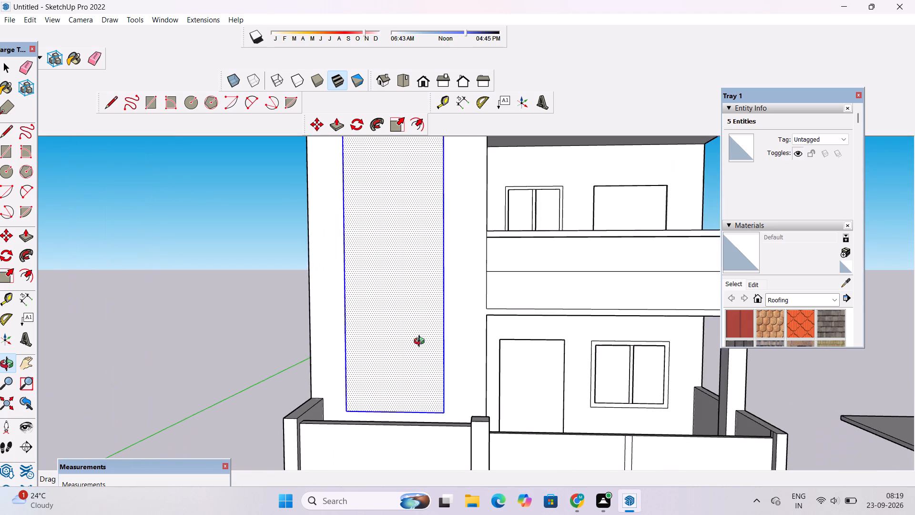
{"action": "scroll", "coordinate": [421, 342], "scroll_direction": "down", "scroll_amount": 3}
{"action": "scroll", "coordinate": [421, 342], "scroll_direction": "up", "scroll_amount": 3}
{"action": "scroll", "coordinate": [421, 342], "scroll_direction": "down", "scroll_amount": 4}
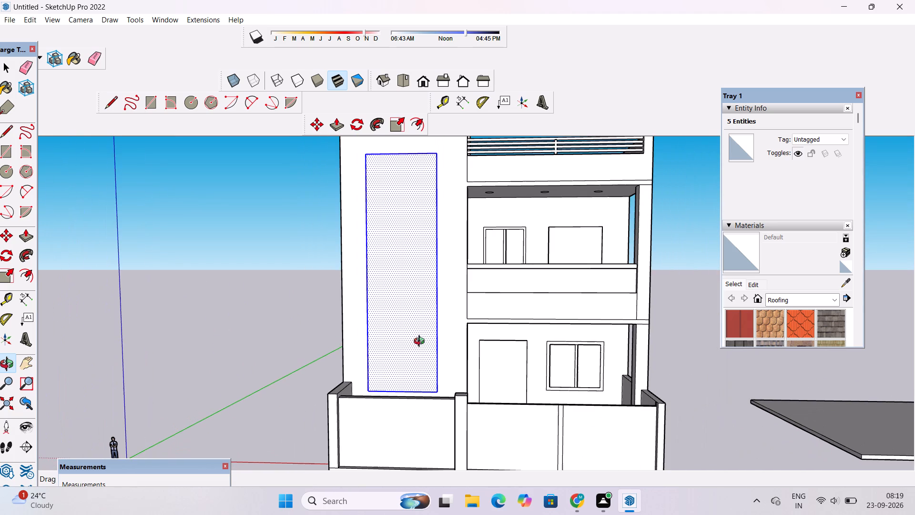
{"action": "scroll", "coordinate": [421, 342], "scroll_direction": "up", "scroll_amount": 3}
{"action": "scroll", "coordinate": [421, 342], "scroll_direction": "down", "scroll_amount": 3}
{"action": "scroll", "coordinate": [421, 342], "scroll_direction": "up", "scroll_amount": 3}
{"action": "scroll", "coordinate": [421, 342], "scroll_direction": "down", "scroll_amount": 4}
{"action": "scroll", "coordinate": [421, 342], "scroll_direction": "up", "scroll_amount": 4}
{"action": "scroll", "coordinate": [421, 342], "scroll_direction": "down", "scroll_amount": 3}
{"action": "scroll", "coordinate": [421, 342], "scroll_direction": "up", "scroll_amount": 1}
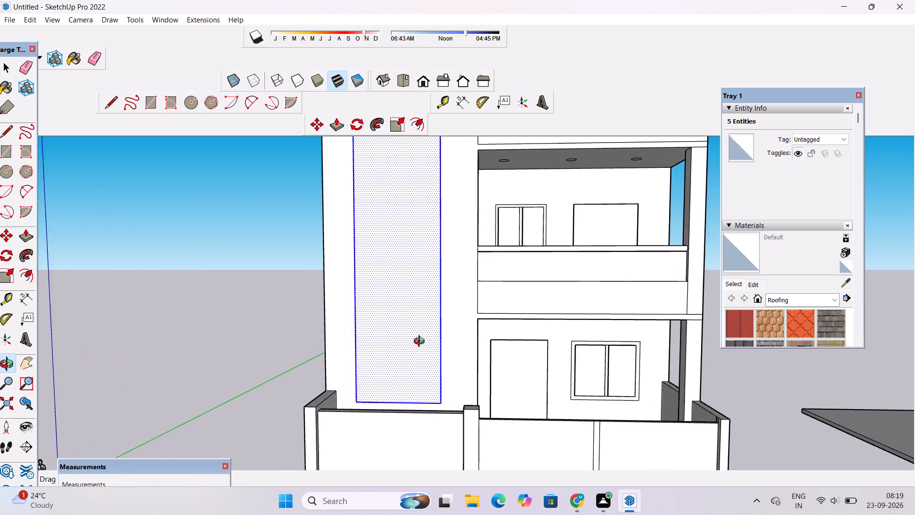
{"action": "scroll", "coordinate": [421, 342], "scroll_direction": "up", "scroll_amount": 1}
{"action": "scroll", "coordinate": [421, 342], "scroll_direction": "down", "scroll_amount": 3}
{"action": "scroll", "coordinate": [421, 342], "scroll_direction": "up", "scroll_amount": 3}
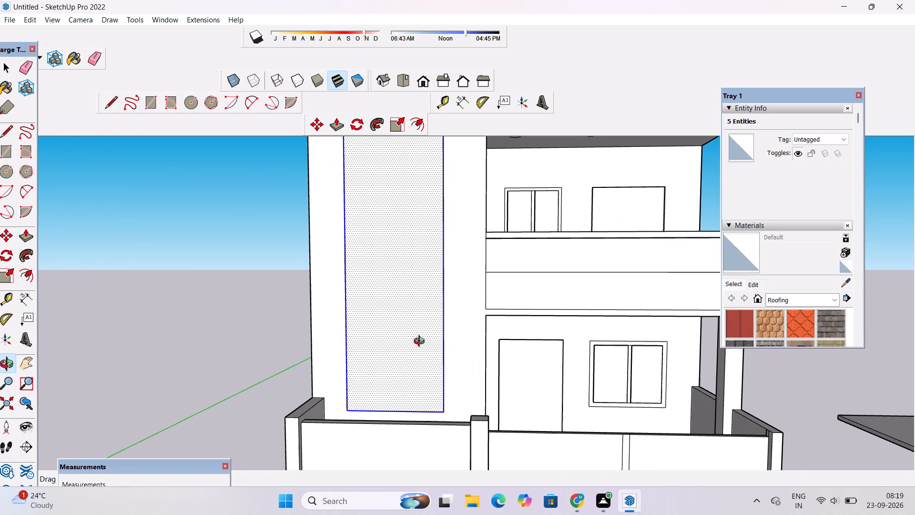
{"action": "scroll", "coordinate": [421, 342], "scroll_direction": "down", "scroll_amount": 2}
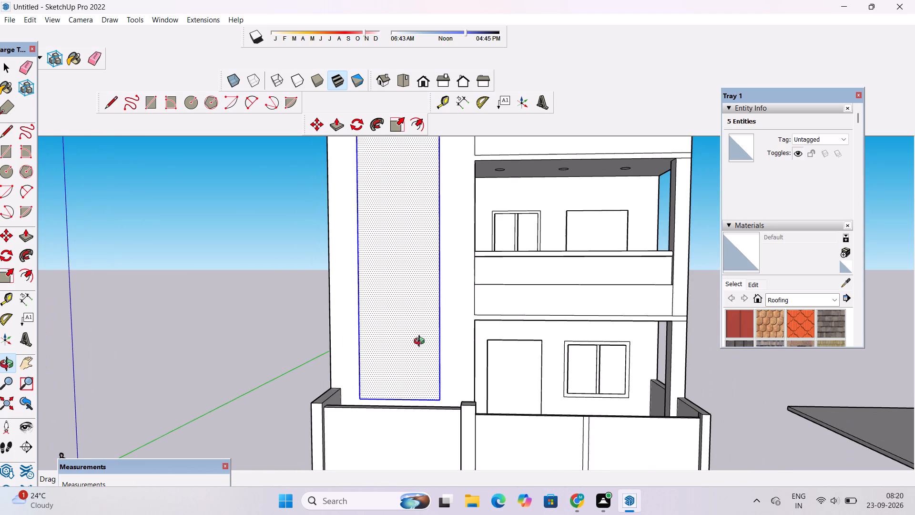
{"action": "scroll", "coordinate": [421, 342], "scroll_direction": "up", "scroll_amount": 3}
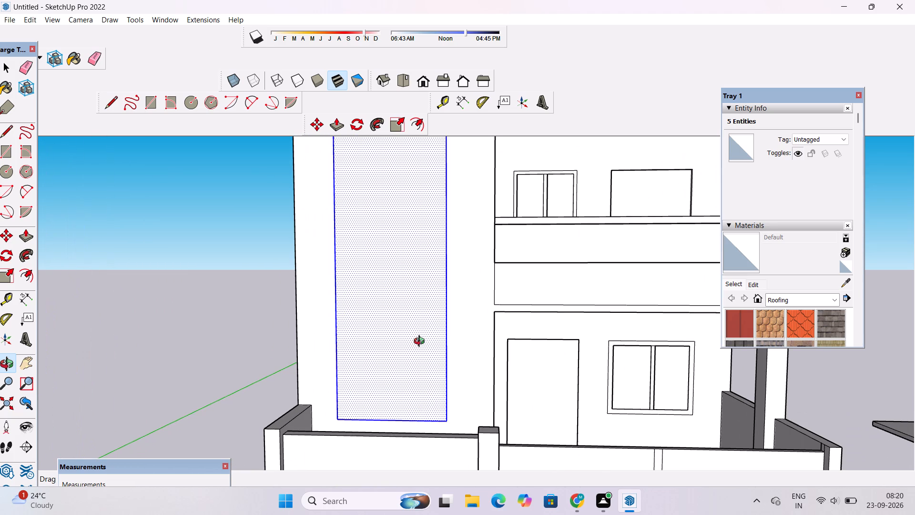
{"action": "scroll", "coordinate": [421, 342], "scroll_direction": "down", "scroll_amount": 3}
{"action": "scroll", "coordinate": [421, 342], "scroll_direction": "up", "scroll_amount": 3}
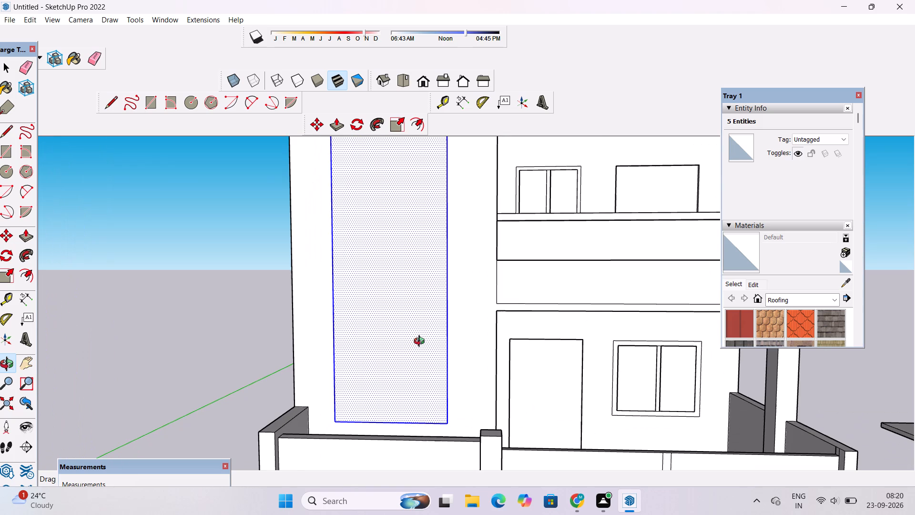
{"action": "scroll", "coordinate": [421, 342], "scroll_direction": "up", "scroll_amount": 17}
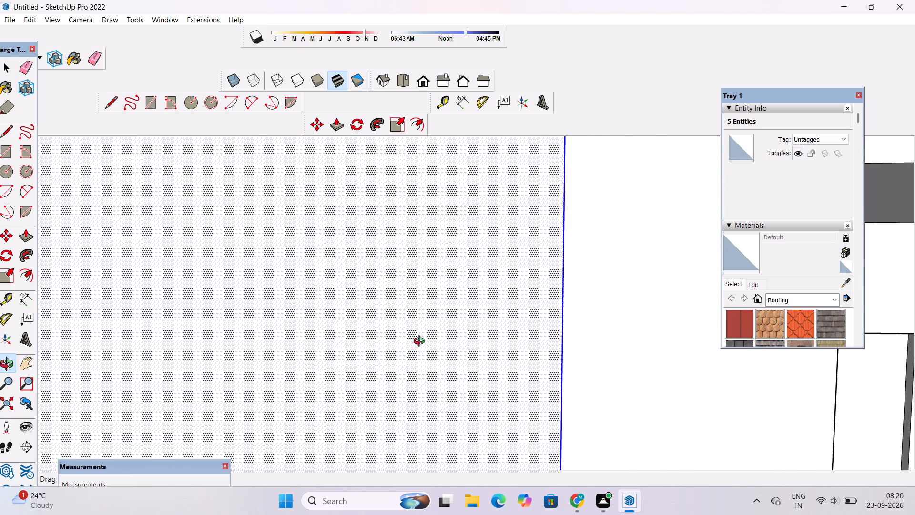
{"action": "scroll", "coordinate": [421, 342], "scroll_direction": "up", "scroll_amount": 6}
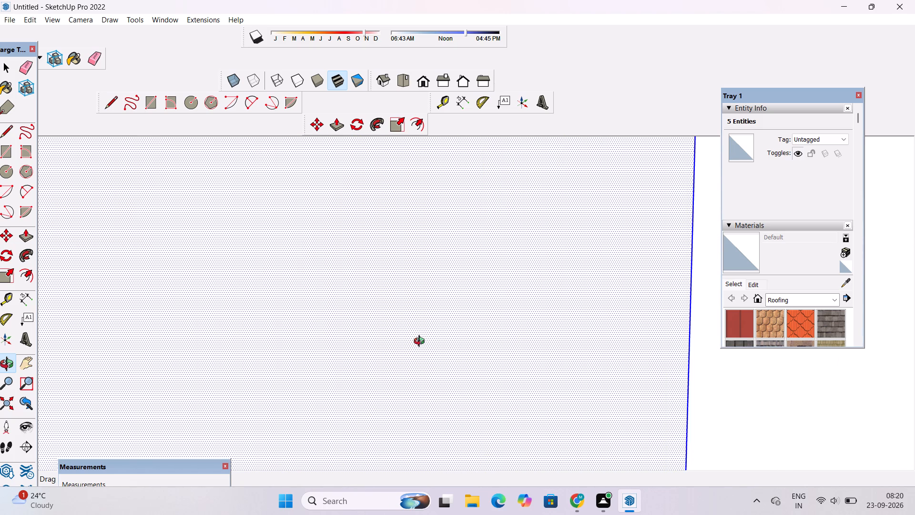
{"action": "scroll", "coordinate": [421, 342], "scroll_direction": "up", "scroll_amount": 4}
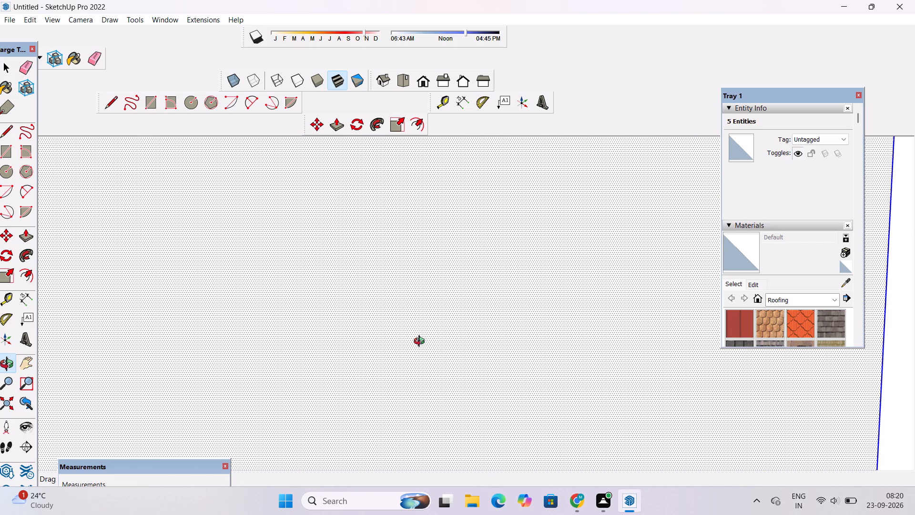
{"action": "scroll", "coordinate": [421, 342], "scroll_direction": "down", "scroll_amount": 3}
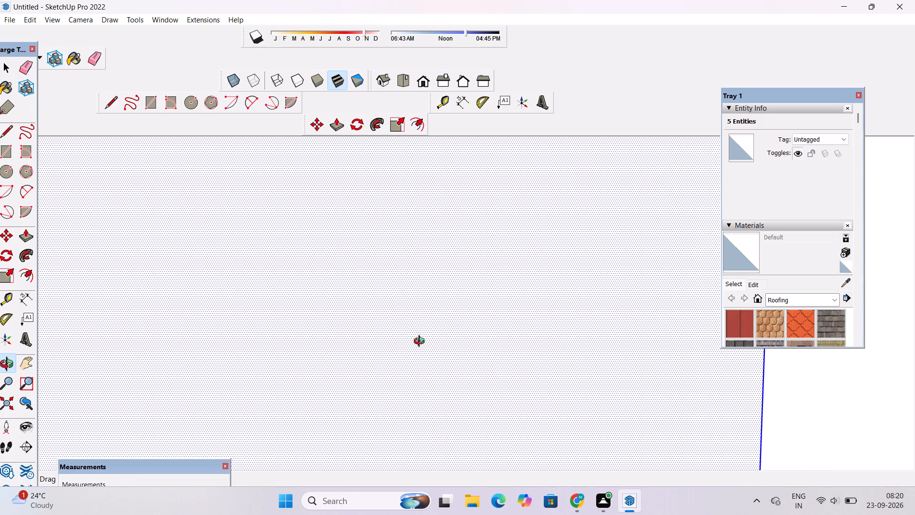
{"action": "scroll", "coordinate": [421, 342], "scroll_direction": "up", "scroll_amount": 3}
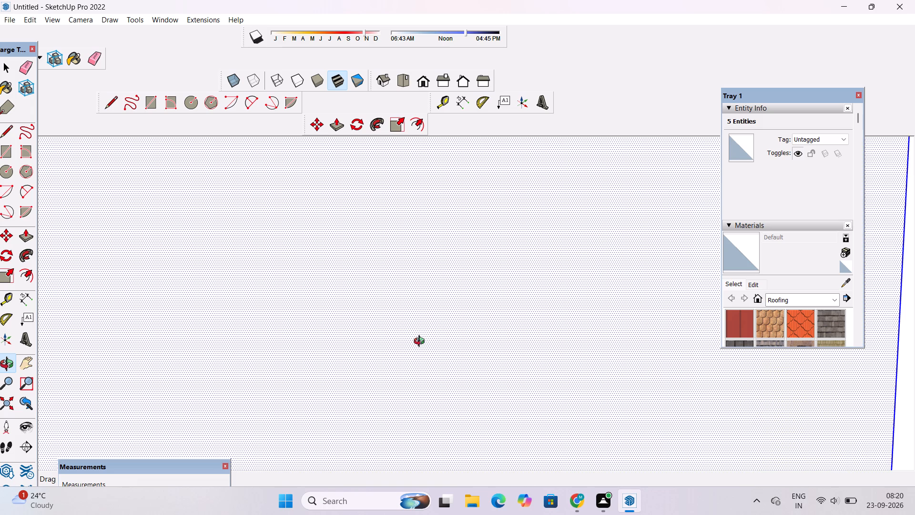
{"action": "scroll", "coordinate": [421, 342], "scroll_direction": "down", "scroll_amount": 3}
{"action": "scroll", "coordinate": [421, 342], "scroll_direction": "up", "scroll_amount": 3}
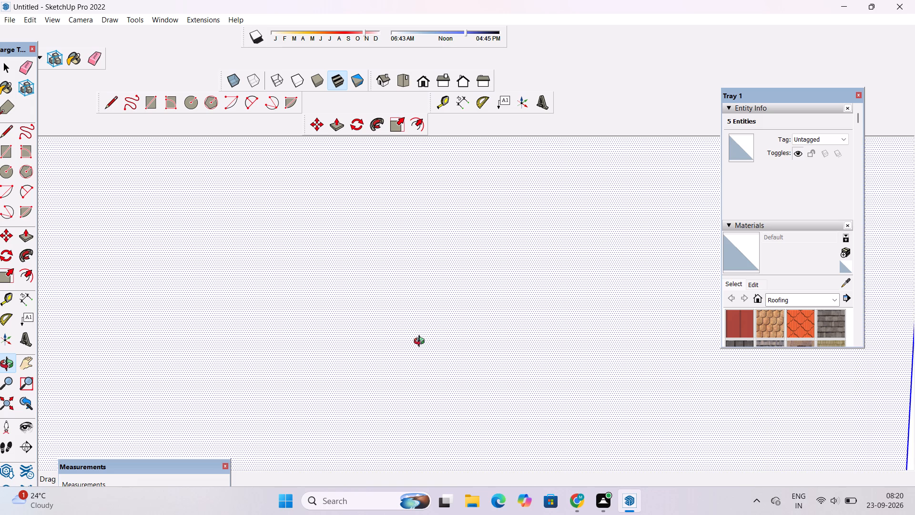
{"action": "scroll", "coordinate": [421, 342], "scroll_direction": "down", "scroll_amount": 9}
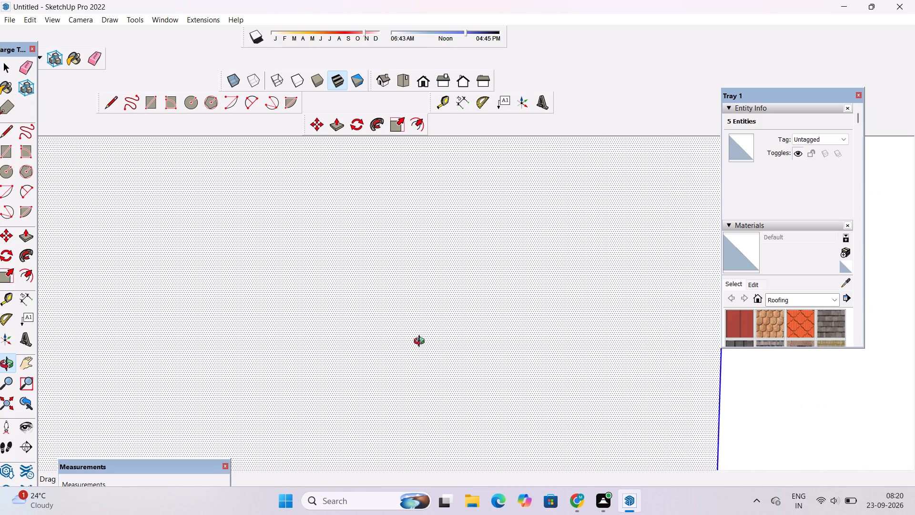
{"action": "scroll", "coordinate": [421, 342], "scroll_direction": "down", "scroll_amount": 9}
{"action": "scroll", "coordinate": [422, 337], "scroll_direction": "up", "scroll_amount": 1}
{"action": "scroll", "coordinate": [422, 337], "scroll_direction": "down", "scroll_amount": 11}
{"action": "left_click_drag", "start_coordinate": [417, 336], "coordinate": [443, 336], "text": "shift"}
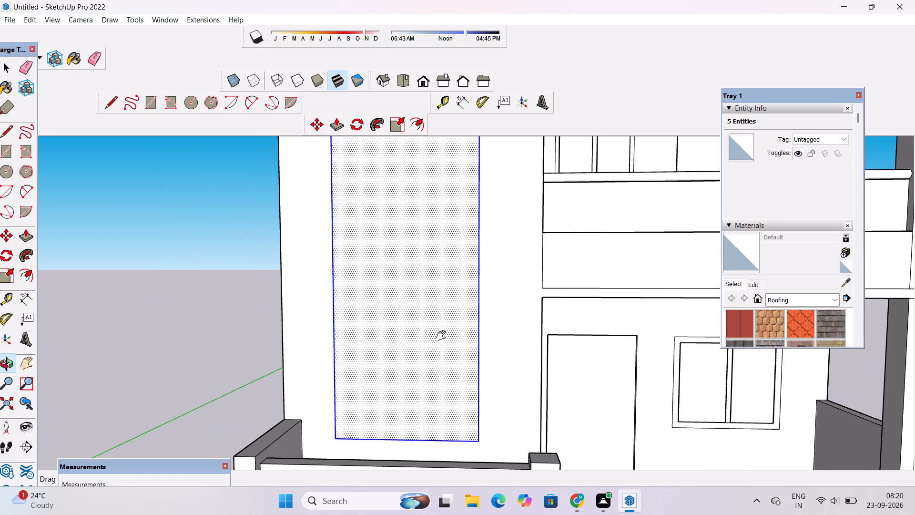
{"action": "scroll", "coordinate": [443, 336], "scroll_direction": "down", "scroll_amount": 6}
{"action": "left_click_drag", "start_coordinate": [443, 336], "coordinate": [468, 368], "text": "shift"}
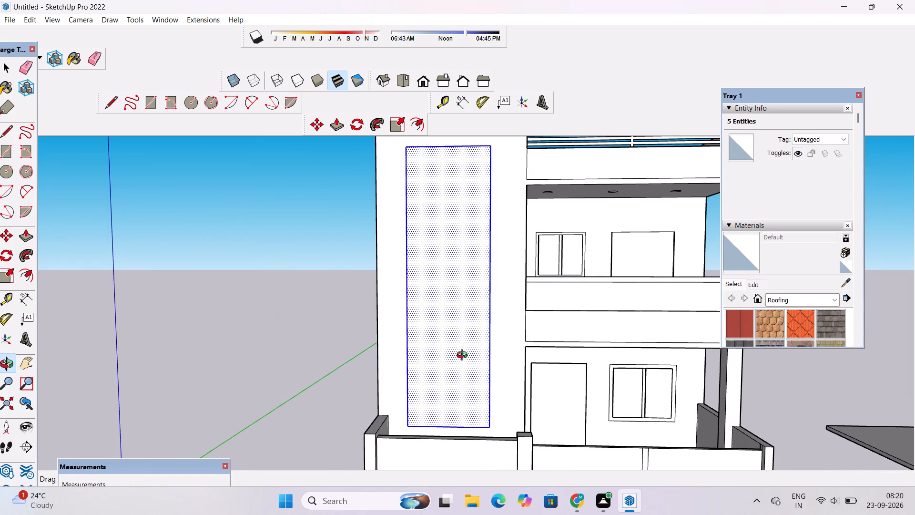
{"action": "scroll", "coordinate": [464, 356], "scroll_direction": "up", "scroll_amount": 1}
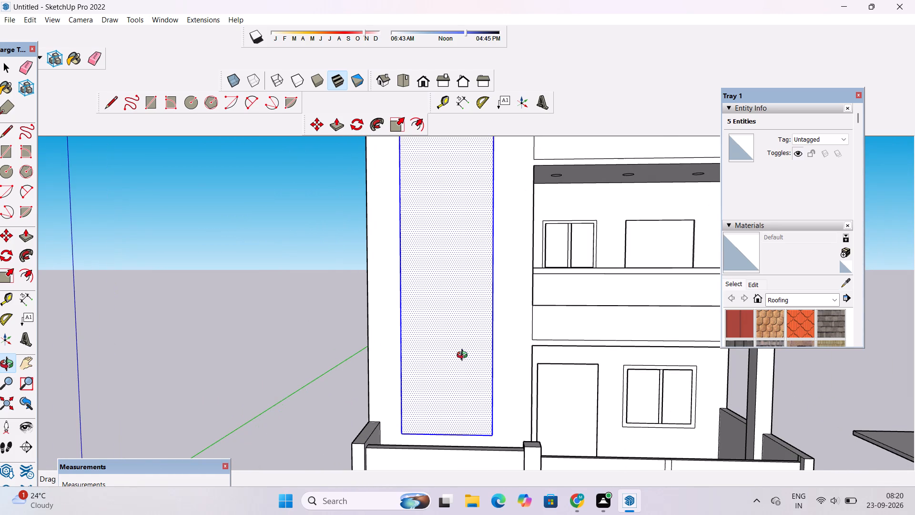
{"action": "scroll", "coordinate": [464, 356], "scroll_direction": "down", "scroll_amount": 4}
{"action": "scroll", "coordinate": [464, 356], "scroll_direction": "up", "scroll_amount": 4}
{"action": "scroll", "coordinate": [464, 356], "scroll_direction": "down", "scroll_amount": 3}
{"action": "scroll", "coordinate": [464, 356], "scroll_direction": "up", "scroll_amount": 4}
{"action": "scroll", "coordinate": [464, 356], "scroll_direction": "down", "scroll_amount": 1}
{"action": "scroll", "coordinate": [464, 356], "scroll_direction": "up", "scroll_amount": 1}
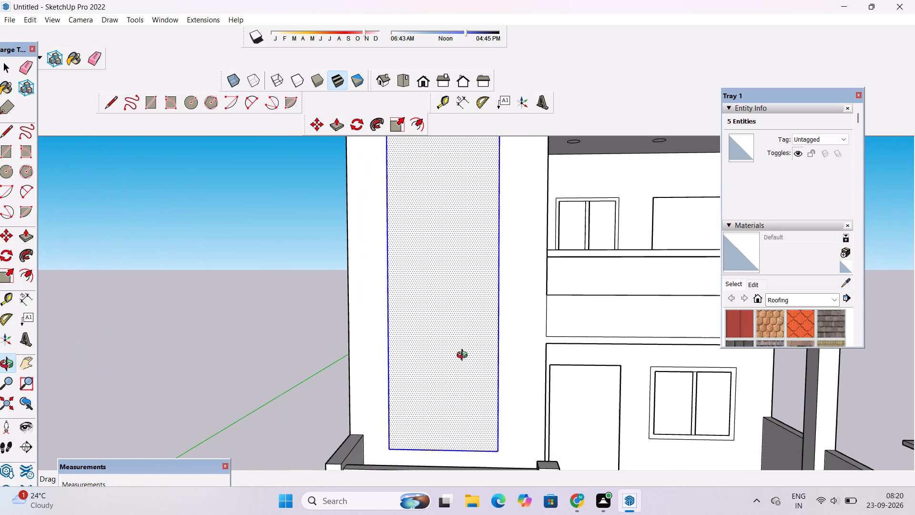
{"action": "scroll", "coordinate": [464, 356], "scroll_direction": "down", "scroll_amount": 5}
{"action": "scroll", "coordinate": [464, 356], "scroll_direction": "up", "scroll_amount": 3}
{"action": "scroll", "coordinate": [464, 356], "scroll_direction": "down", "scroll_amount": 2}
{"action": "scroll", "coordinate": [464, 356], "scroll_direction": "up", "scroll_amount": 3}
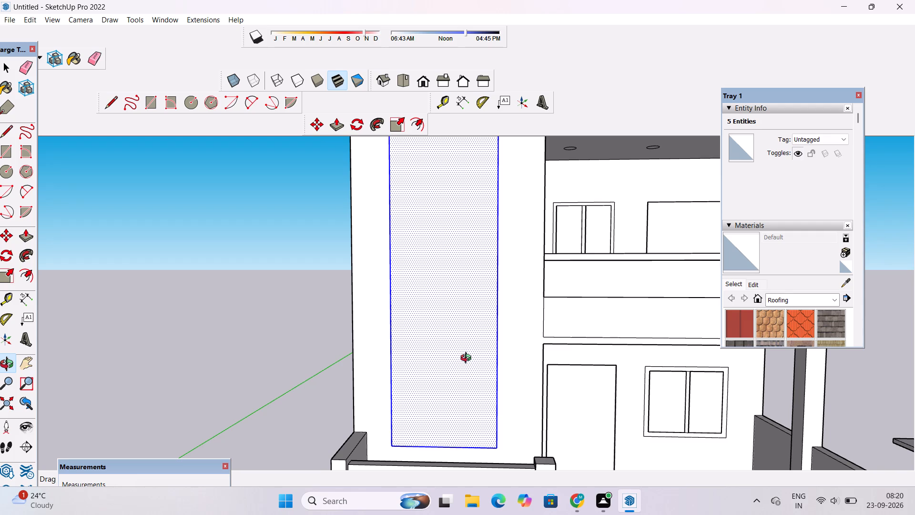
Examine the tall rectangle's position on the front wall against the whole facade from raised, distant and near-frontal viewpoints.
{"action": "key", "text": "o"}
{"action": "scroll", "coordinate": [468, 359], "scroll_direction": "down", "scroll_amount": 5}
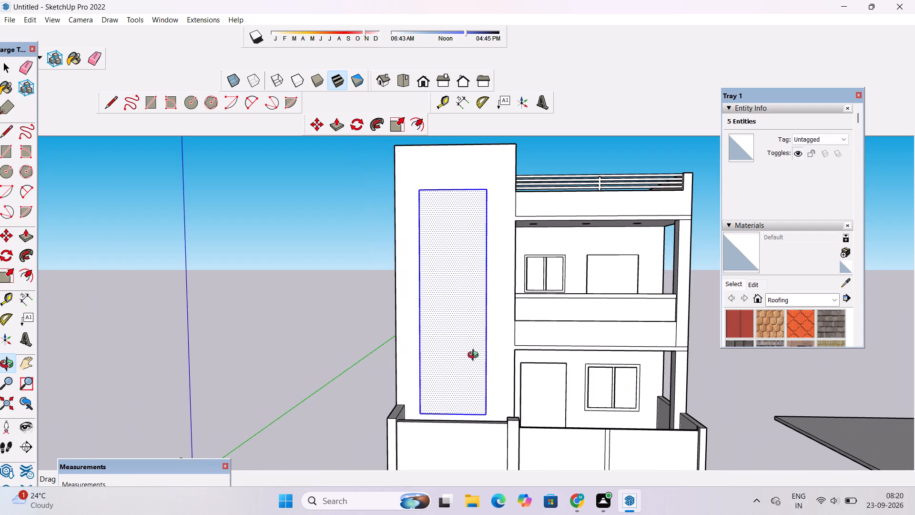
{"action": "left_click_drag", "start_coordinate": [476, 356], "coordinate": [468, 370]}
{"action": "scroll", "coordinate": [468, 370], "scroll_direction": "down", "scroll_amount": 5}
{"action": "left_click_drag", "start_coordinate": [468, 370], "coordinate": [473, 398]}
{"action": "left_click_drag", "start_coordinate": [416, 388], "coordinate": [441, 382], "text": "shift"}
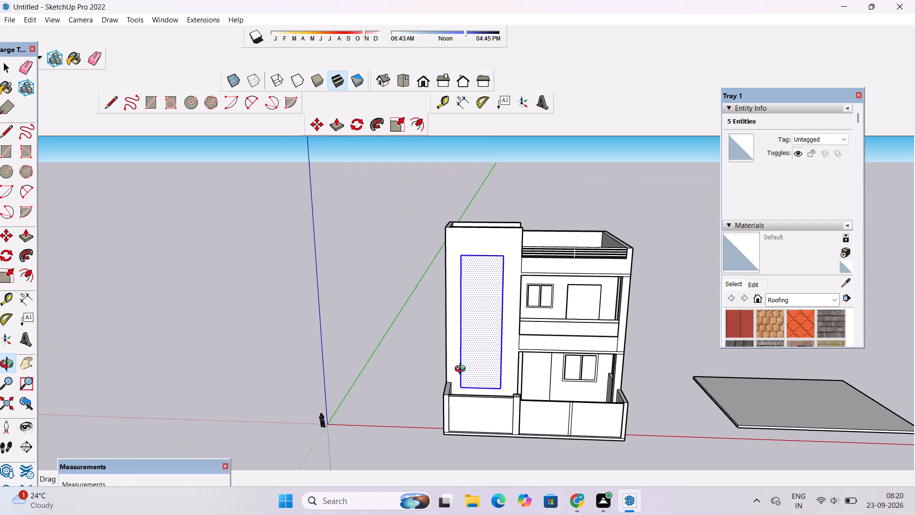
{"action": "scroll", "coordinate": [471, 363], "scroll_direction": "up", "scroll_amount": 3}
{"action": "left_click_drag", "start_coordinate": [471, 364], "coordinate": [361, 387]}
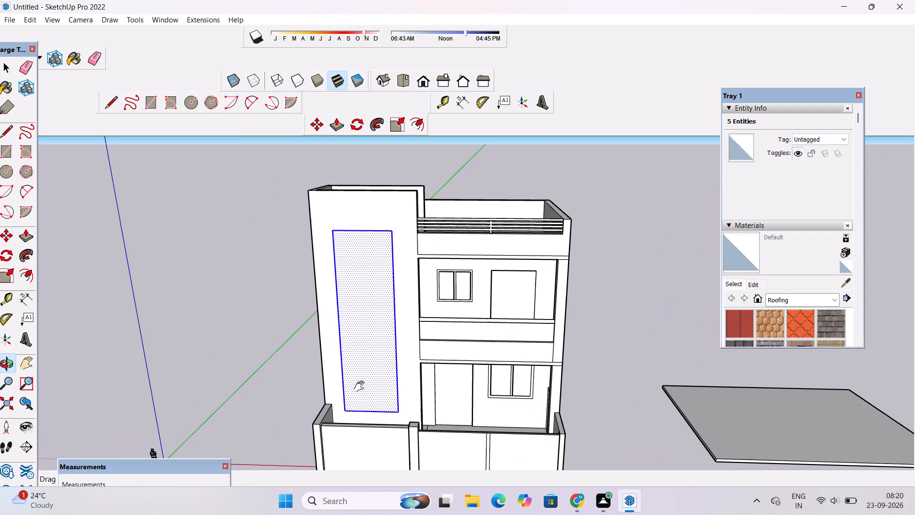
{"action": "left_click_drag", "start_coordinate": [361, 387], "coordinate": [432, 384], "text": "shift"}
{"action": "left_click_drag", "start_coordinate": [432, 384], "coordinate": [408, 390]}
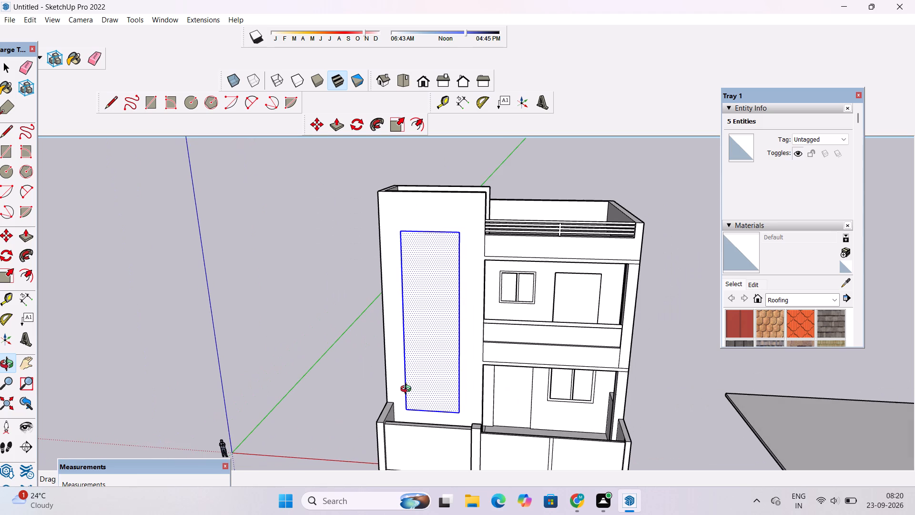
{"action": "left_click_drag", "start_coordinate": [408, 390], "coordinate": [442, 390]}
{"action": "left_click_drag", "start_coordinate": [442, 390], "coordinate": [396, 390], "text": "shift"}
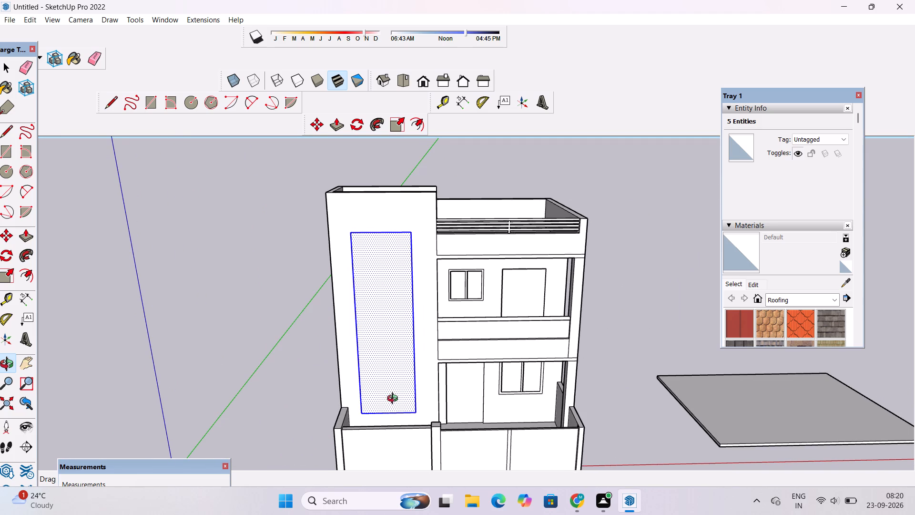
{"action": "left_click_drag", "start_coordinate": [395, 400], "coordinate": [391, 381]}
{"action": "scroll", "coordinate": [391, 379], "scroll_direction": "up", "scroll_amount": 3, "text": "shift"}
{"action": "left_click_drag", "start_coordinate": [391, 379], "coordinate": [386, 384], "text": "shift"}
Offset the tall rectangle's outline inward on the front wall to form a narrow border all around it.
{"action": "key", "text": "space"}
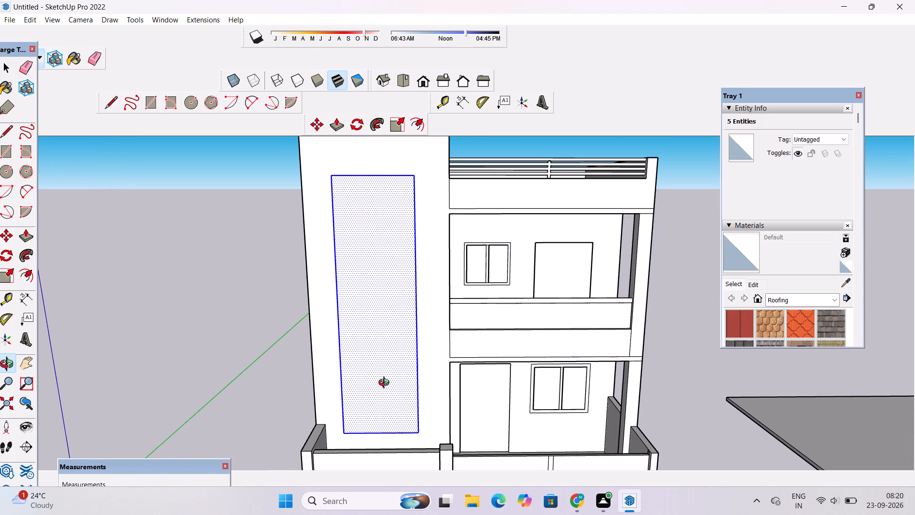
{"action": "scroll", "coordinate": [386, 366], "scroll_direction": "down", "scroll_amount": 4}
{"action": "left_click_drag", "start_coordinate": [240, 372], "coordinate": [243, 368]}
{"action": "scroll", "coordinate": [376, 261], "scroll_direction": "up", "scroll_amount": 2}
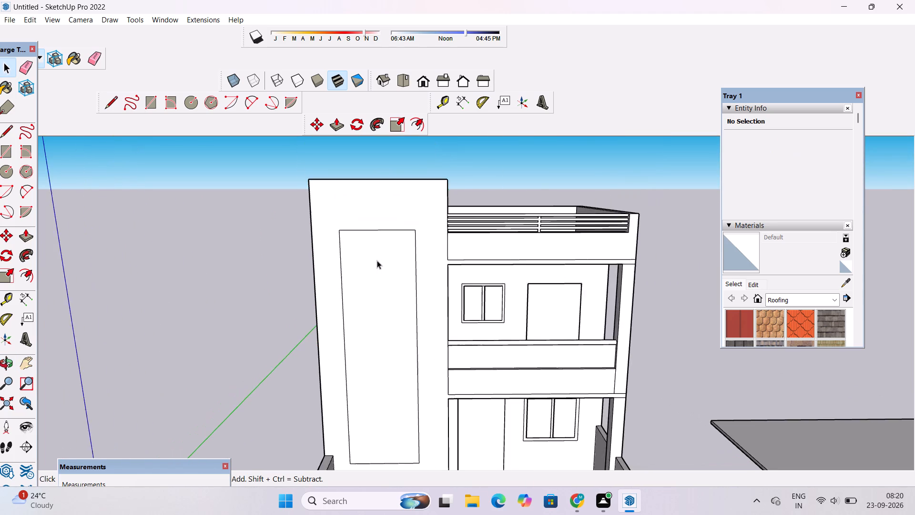
{"action": "scroll", "coordinate": [377, 260], "scroll_direction": "up", "scroll_amount": 2}
{"action": "key", "text": "o"}
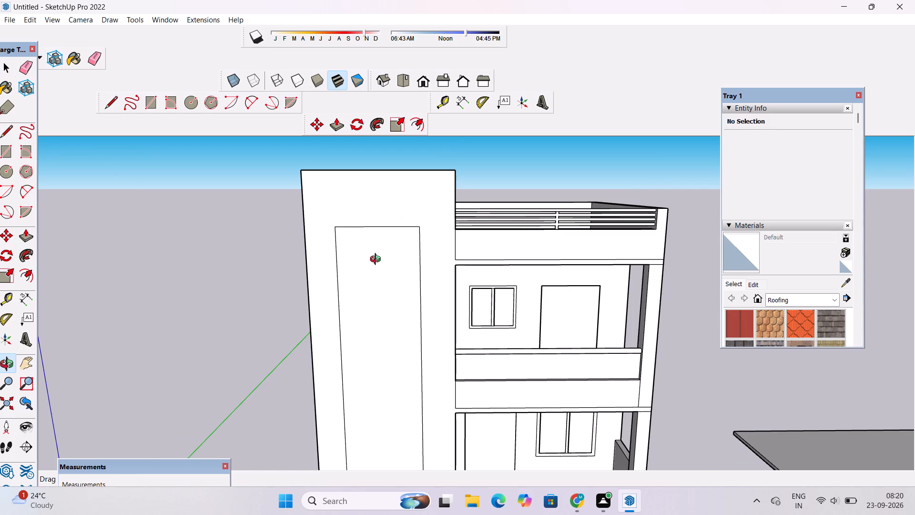
{"action": "key", "text": "f"}
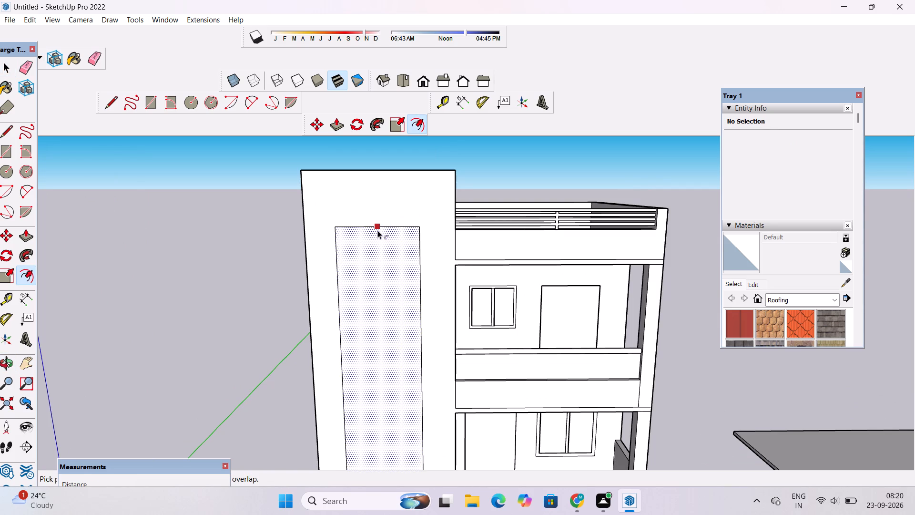
{"action": "left_click", "coordinate": [377, 230]}
{"action": "scroll", "coordinate": [377, 234], "scroll_direction": "down", "scroll_amount": 4}
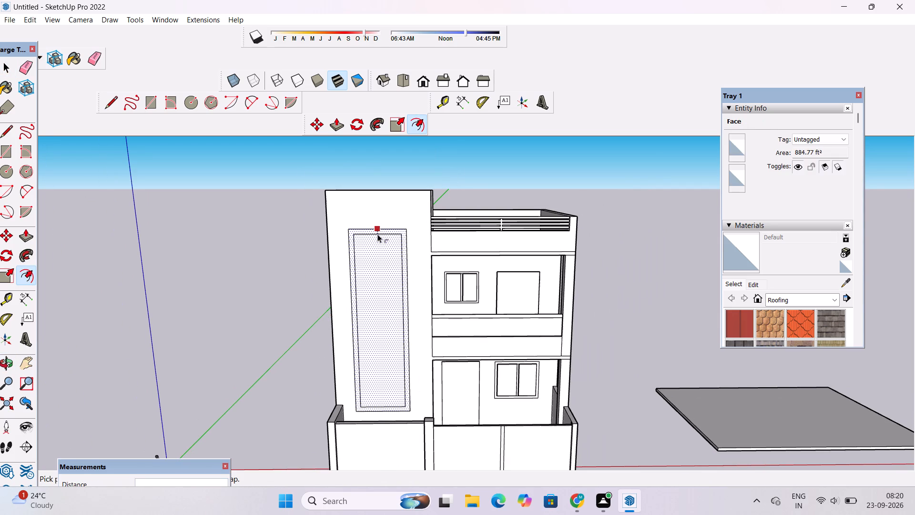
{"action": "scroll", "coordinate": [377, 236], "scroll_direction": "up", "scroll_amount": 3}
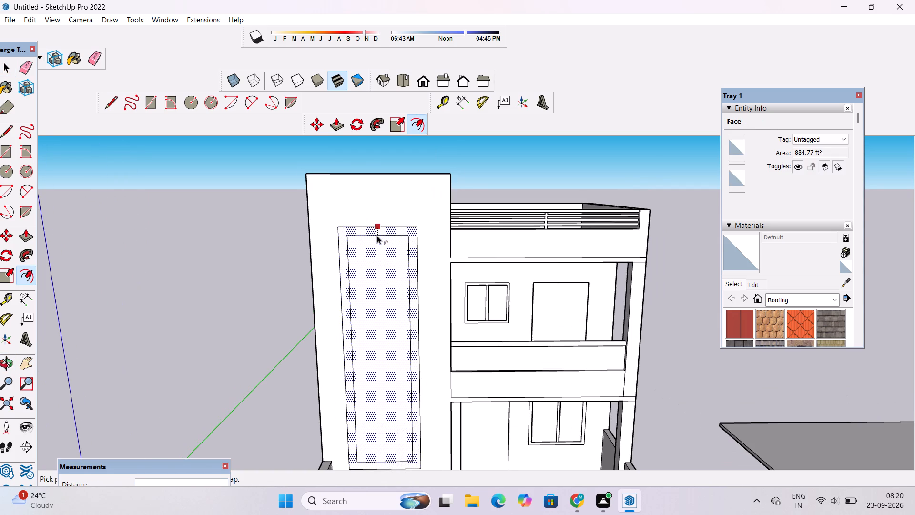
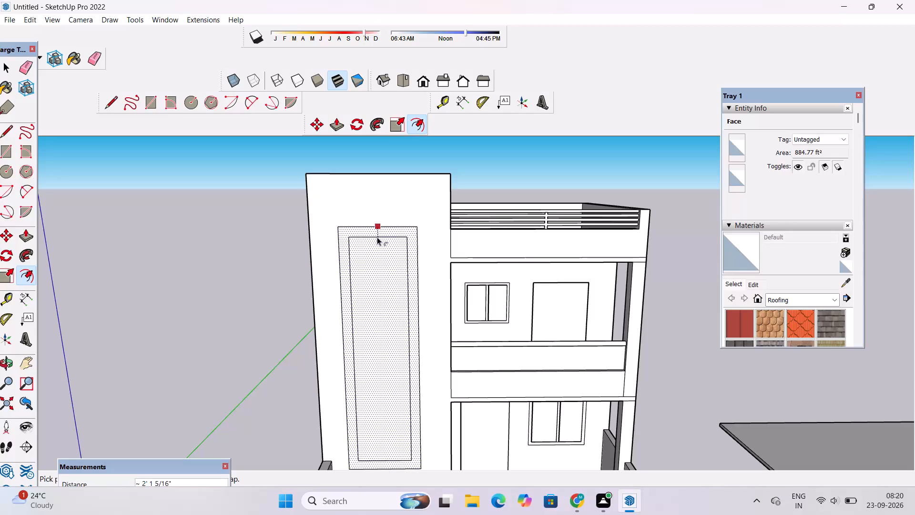
Examine the top of the tall panel's offset border on the front wall up close and against the whole facade.
{"action": "scroll", "coordinate": [377, 237], "scroll_direction": "up", "scroll_amount": 3}
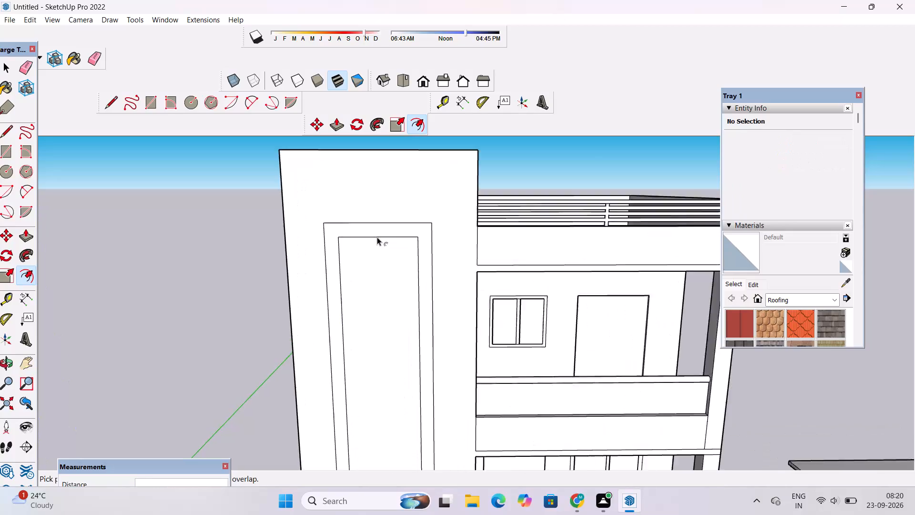
{"action": "scroll", "coordinate": [377, 237], "scroll_direction": "up", "scroll_amount": 5}
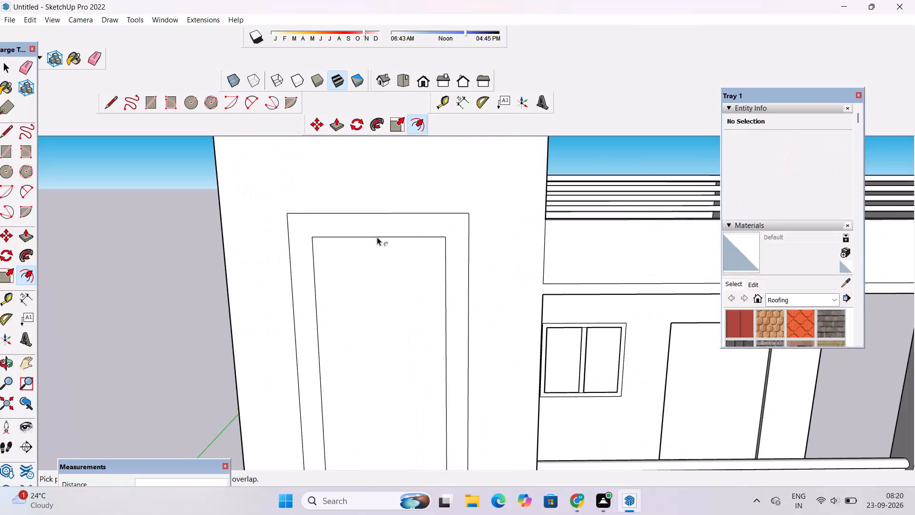
{"action": "scroll", "coordinate": [377, 237], "scroll_direction": "up", "scroll_amount": 4}
{"action": "scroll", "coordinate": [377, 237], "scroll_direction": "down", "scroll_amount": 1}
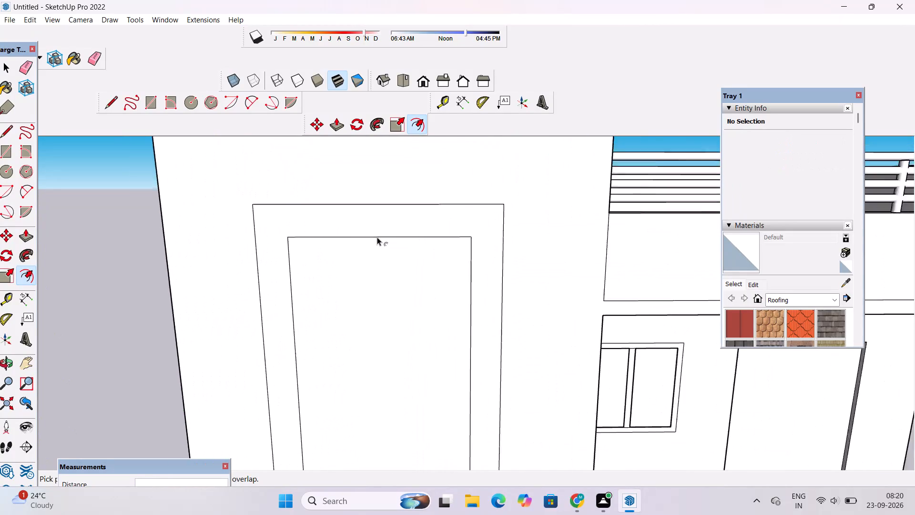
{"action": "scroll", "coordinate": [377, 237], "scroll_direction": "down", "scroll_amount": 2}
{"action": "scroll", "coordinate": [377, 237], "scroll_direction": "up", "scroll_amount": 2}
{"action": "scroll", "coordinate": [377, 238], "scroll_direction": "down", "scroll_amount": 2}
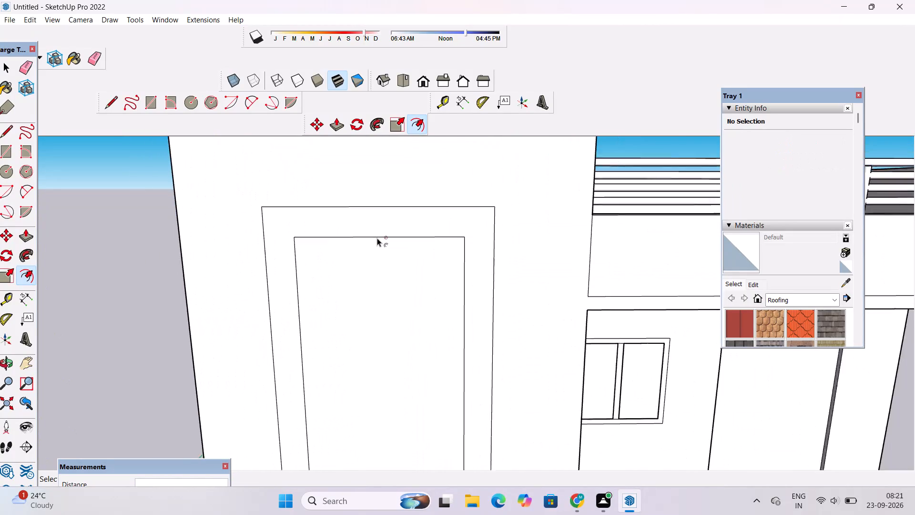
{"action": "scroll", "coordinate": [377, 238], "scroll_direction": "down", "scroll_amount": 1}
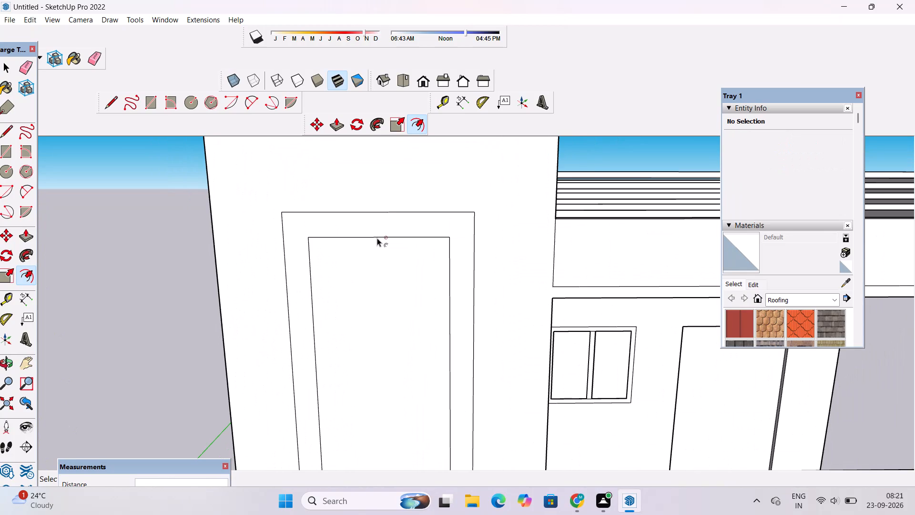
{"action": "scroll", "coordinate": [377, 238], "scroll_direction": "up", "scroll_amount": 3}
{"action": "scroll", "coordinate": [377, 238], "scroll_direction": "down", "scroll_amount": 3}
{"action": "scroll", "coordinate": [377, 238], "scroll_direction": "up", "scroll_amount": 1}
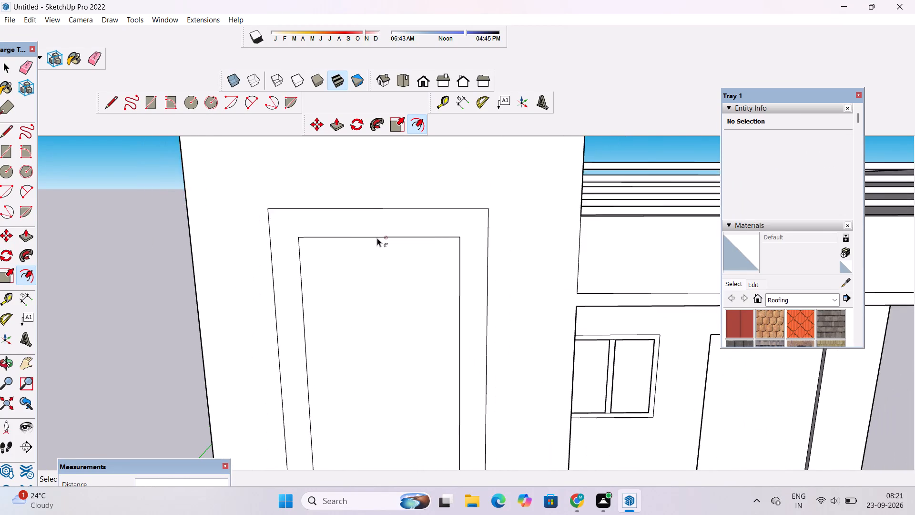
{"action": "scroll", "coordinate": [377, 238], "scroll_direction": "down", "scroll_amount": 7}
{"action": "key", "text": "space"}
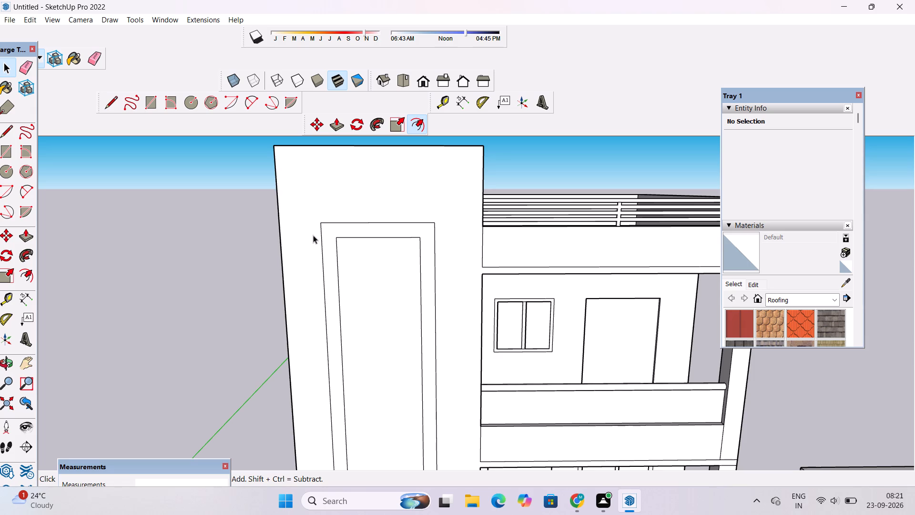
{"action": "scroll", "coordinate": [331, 296], "scroll_direction": "down", "scroll_amount": 10}
{"action": "scroll", "coordinate": [346, 273], "scroll_direction": "up", "scroll_amount": 1}
{"action": "scroll", "coordinate": [346, 273], "scroll_direction": "down", "scroll_amount": 5}
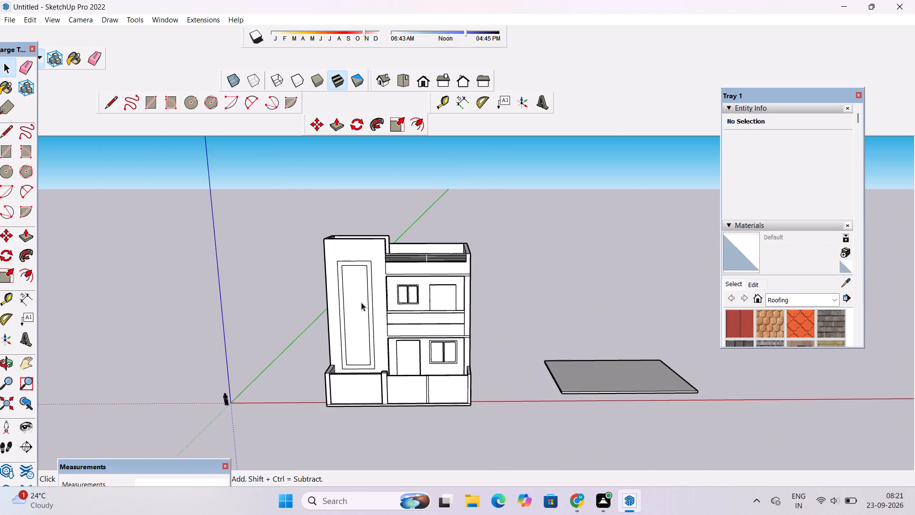
Erase the two horizontal seam lines and the vertical seam line on the upper part of the blank side wall.
{"action": "key", "text": "o"}
{"action": "scroll", "coordinate": [374, 329], "scroll_direction": "down", "scroll_amount": 5}
{"action": "left_click_drag", "start_coordinate": [360, 342], "coordinate": [392, 267], "text": "shift"}
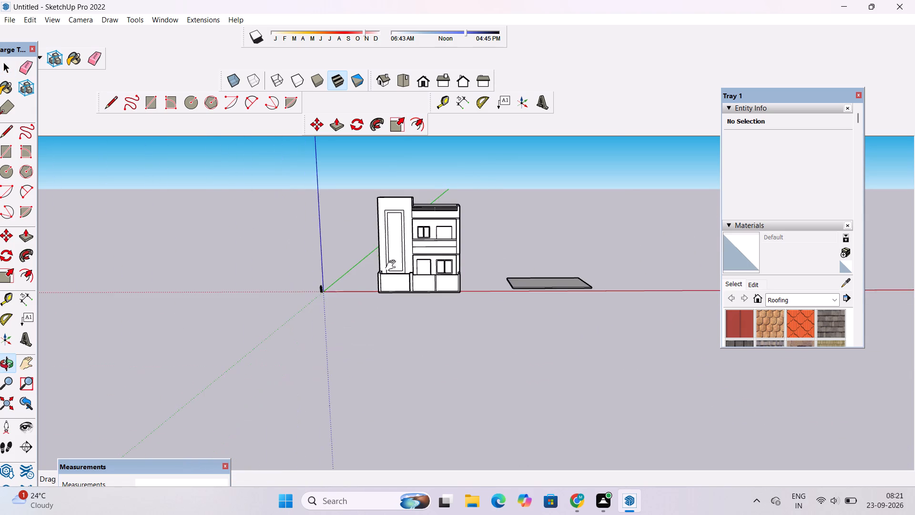
{"action": "scroll", "coordinate": [393, 266], "scroll_direction": "up", "scroll_amount": 8}
{"action": "left_click_drag", "start_coordinate": [395, 257], "coordinate": [395, 323], "text": "shift"}
{"action": "scroll", "coordinate": [395, 323], "scroll_direction": "up", "scroll_amount": 5}
{"action": "left_click_drag", "start_coordinate": [347, 327], "coordinate": [535, 330]}
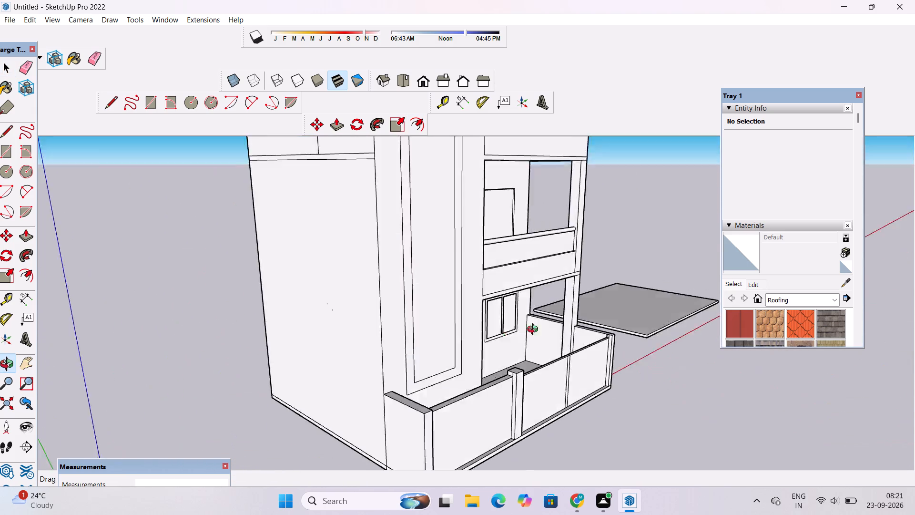
{"action": "left_click_drag", "start_coordinate": [535, 330], "coordinate": [363, 328]}
{"action": "scroll", "coordinate": [363, 321], "scroll_direction": "down", "scroll_amount": 7}
{"action": "left_click_drag", "start_coordinate": [360, 321], "coordinate": [580, 282]}
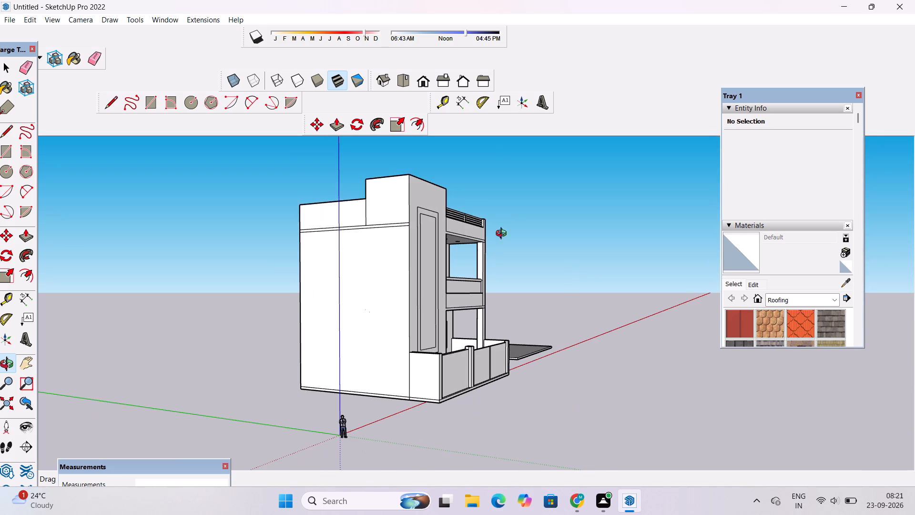
{"action": "scroll", "coordinate": [344, 227], "scroll_direction": "up", "scroll_amount": 5}
{"action": "left_click_drag", "start_coordinate": [346, 233], "coordinate": [362, 276]}
{"action": "scroll", "coordinate": [366, 271], "scroll_direction": "up", "scroll_amount": 4}
{"action": "left_click_drag", "start_coordinate": [371, 268], "coordinate": [330, 275], "text": "shift"}
{"action": "key", "text": "e"}
{"action": "scroll", "coordinate": [345, 269], "scroll_direction": "up", "scroll_amount": 5}
{"action": "left_click_drag", "start_coordinate": [392, 232], "coordinate": [358, 263]}
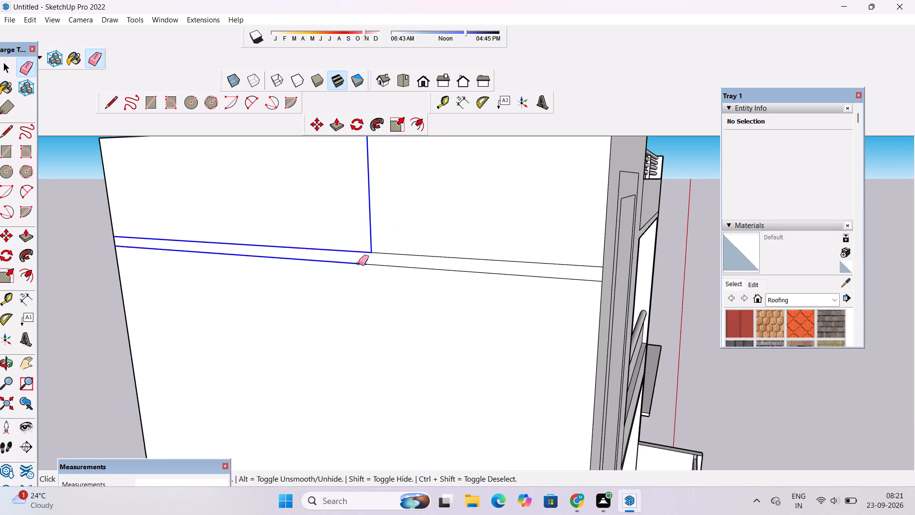
{"action": "left_click_drag", "start_coordinate": [358, 263], "coordinate": [404, 267]}
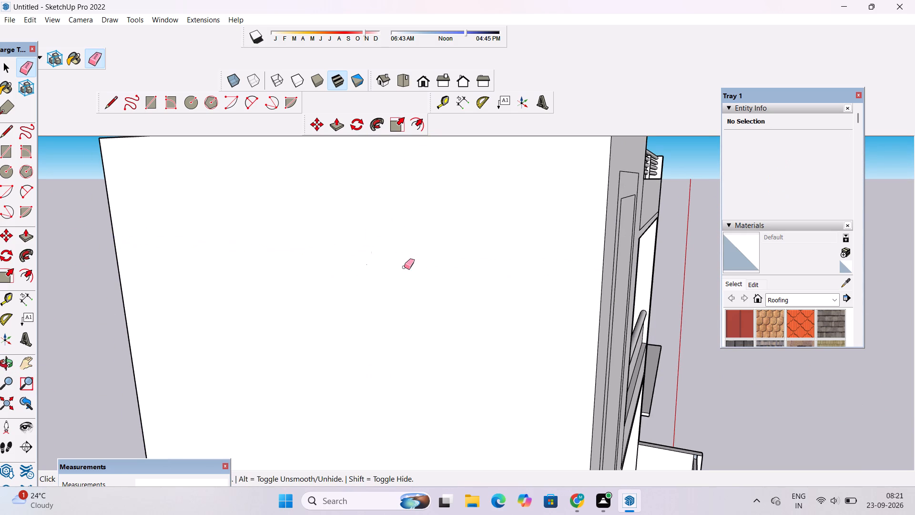
Examine the cleaned side wall and the tall bordered panel from the side, raised corner and near-frontal viewpoints.
{"action": "key", "text": "o"}
{"action": "scroll", "coordinate": [404, 267], "scroll_direction": "down", "scroll_amount": 10}
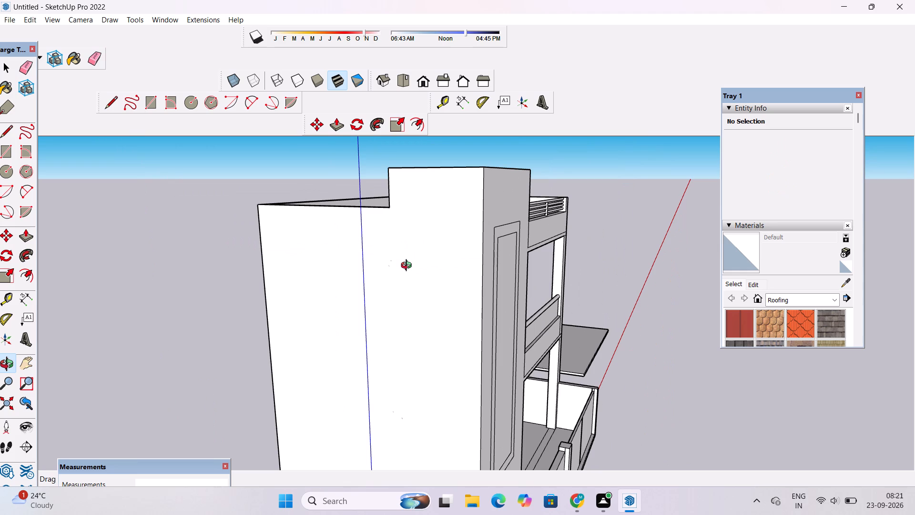
{"action": "left_click_drag", "start_coordinate": [417, 261], "coordinate": [372, 268]}
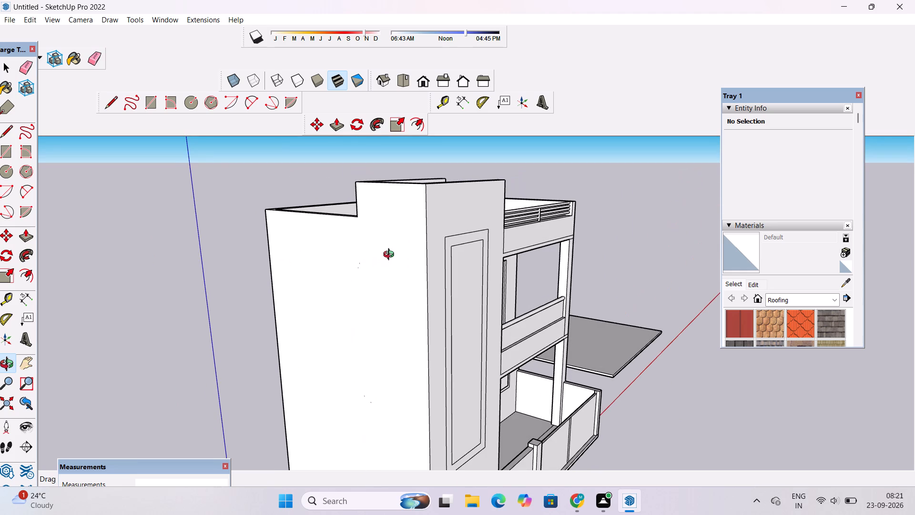
{"action": "scroll", "coordinate": [391, 256], "scroll_direction": "down", "scroll_amount": 3}
{"action": "left_click_drag", "start_coordinate": [419, 260], "coordinate": [411, 265]}
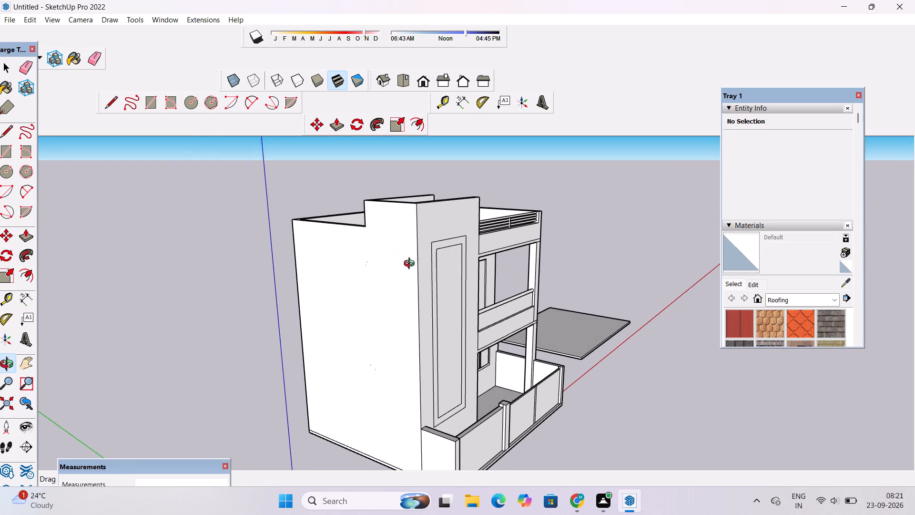
{"action": "left_click_drag", "start_coordinate": [411, 265], "coordinate": [369, 268]}
{"action": "left_click_drag", "start_coordinate": [370, 269], "coordinate": [356, 265], "text": "shift"}
{"action": "scroll", "coordinate": [356, 265], "scroll_direction": "down", "scroll_amount": 3}
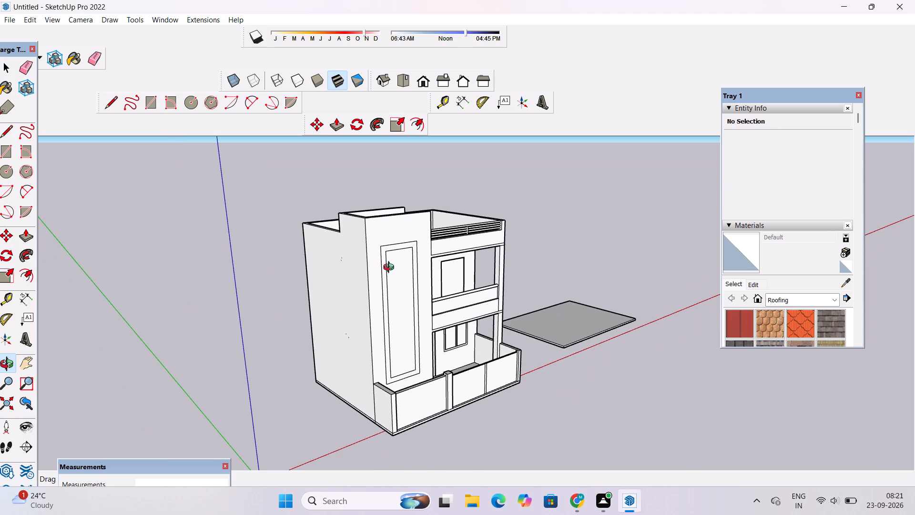
{"action": "left_click_drag", "start_coordinate": [391, 268], "coordinate": [353, 274]}
{"action": "left_click_drag", "start_coordinate": [355, 277], "coordinate": [356, 270], "text": "shift"}
{"action": "scroll", "coordinate": [356, 270], "scroll_direction": "down", "scroll_amount": 2}
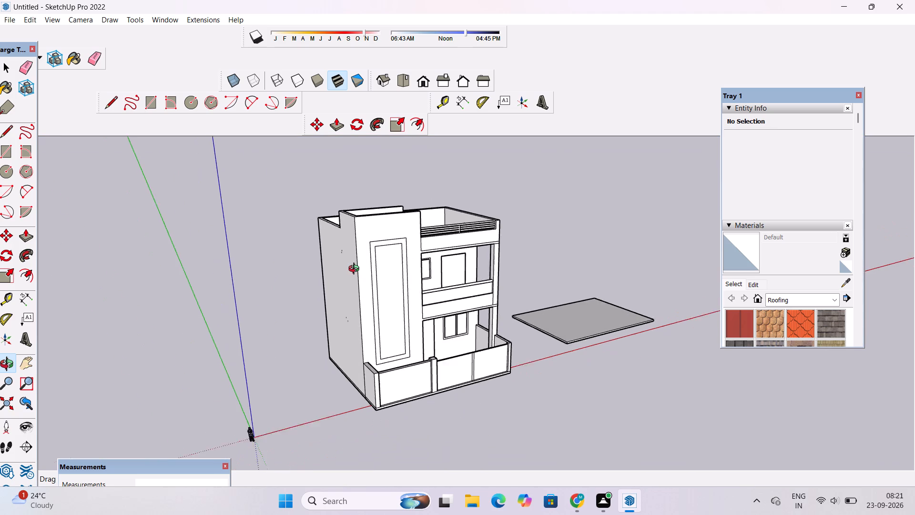
{"action": "scroll", "coordinate": [356, 270], "scroll_direction": "down", "scroll_amount": 3}
{"action": "left_click_drag", "start_coordinate": [388, 273], "coordinate": [324, 251]}
{"action": "scroll", "coordinate": [344, 256], "scroll_direction": "up", "scroll_amount": 11}
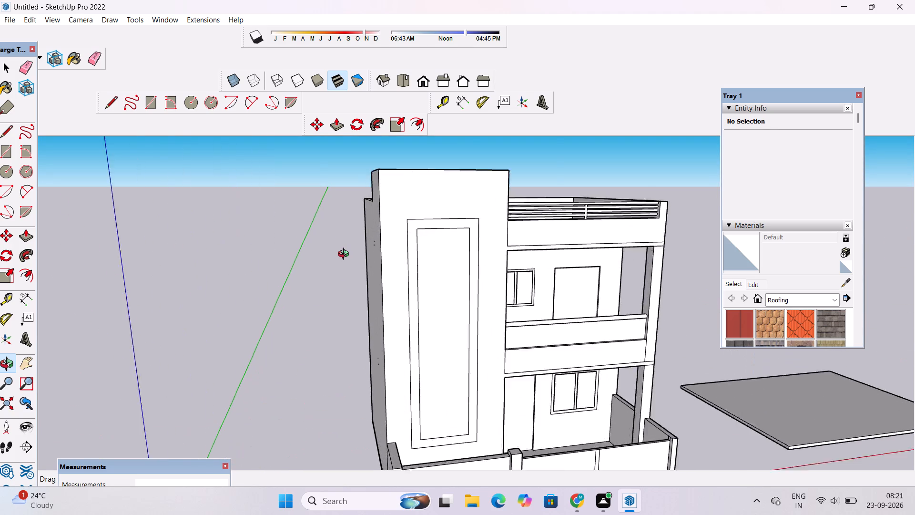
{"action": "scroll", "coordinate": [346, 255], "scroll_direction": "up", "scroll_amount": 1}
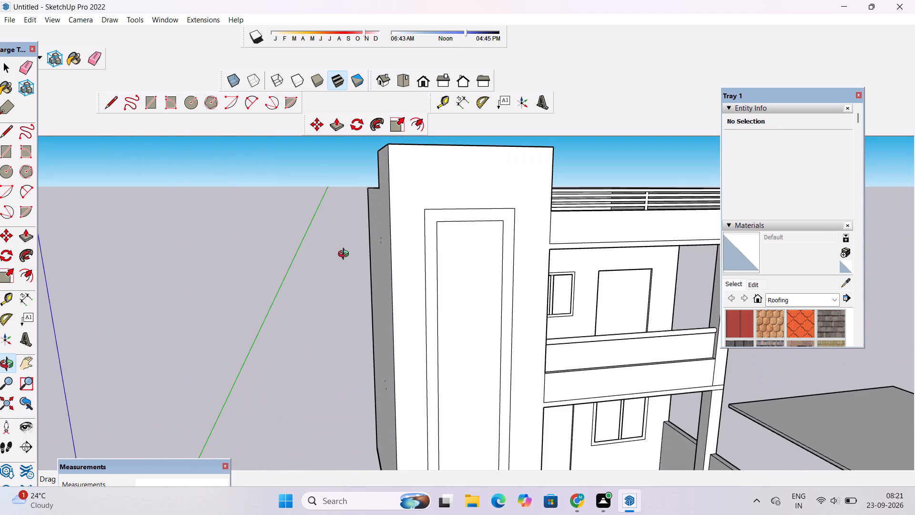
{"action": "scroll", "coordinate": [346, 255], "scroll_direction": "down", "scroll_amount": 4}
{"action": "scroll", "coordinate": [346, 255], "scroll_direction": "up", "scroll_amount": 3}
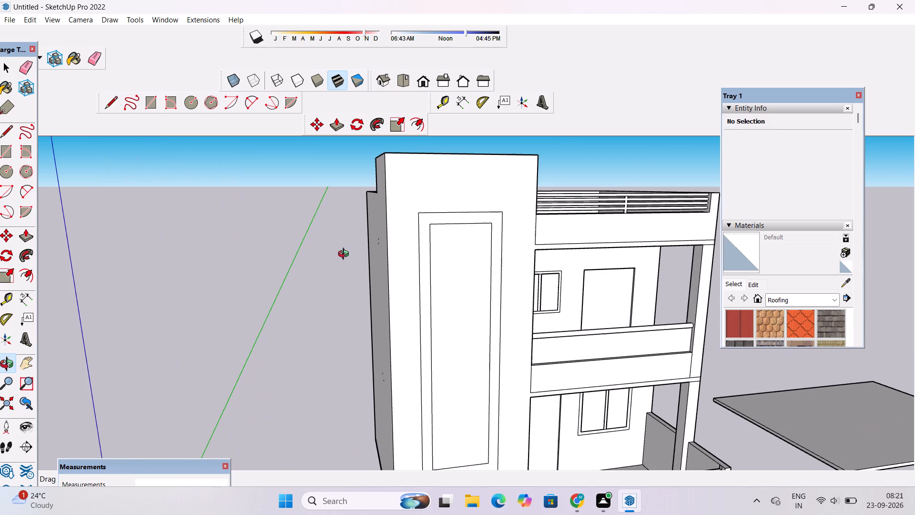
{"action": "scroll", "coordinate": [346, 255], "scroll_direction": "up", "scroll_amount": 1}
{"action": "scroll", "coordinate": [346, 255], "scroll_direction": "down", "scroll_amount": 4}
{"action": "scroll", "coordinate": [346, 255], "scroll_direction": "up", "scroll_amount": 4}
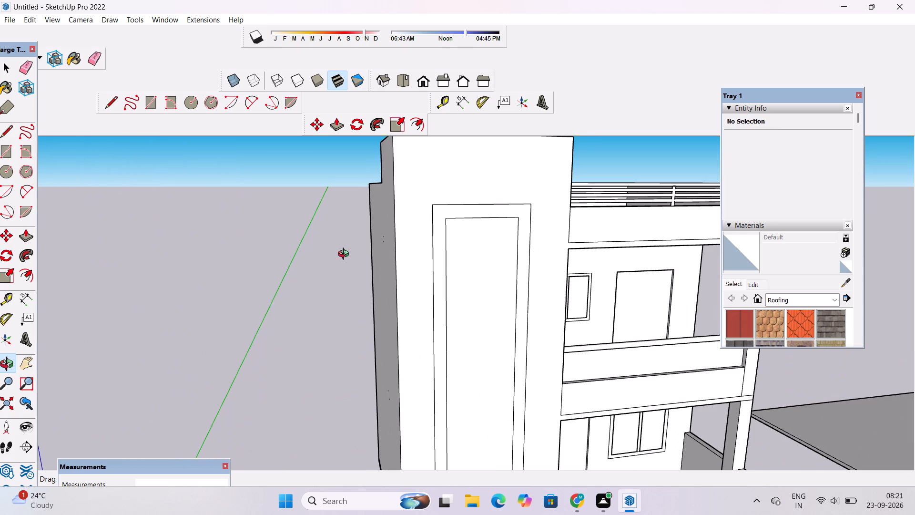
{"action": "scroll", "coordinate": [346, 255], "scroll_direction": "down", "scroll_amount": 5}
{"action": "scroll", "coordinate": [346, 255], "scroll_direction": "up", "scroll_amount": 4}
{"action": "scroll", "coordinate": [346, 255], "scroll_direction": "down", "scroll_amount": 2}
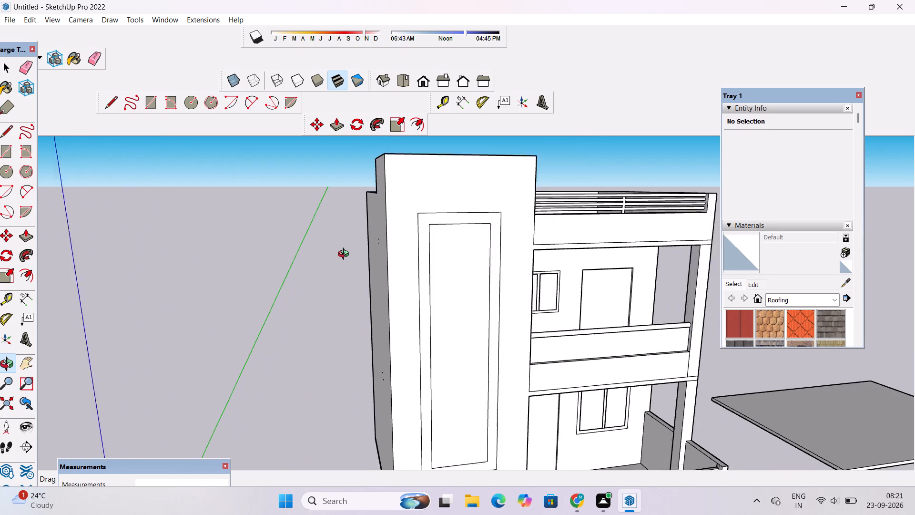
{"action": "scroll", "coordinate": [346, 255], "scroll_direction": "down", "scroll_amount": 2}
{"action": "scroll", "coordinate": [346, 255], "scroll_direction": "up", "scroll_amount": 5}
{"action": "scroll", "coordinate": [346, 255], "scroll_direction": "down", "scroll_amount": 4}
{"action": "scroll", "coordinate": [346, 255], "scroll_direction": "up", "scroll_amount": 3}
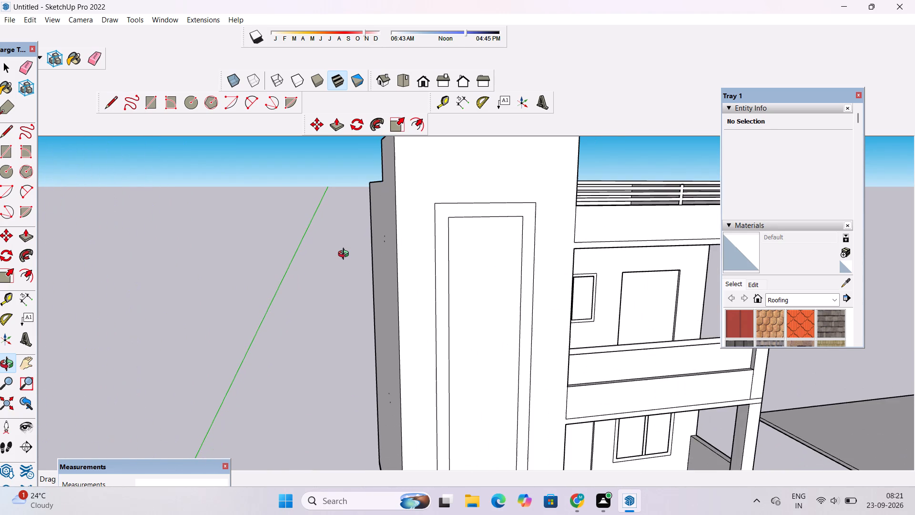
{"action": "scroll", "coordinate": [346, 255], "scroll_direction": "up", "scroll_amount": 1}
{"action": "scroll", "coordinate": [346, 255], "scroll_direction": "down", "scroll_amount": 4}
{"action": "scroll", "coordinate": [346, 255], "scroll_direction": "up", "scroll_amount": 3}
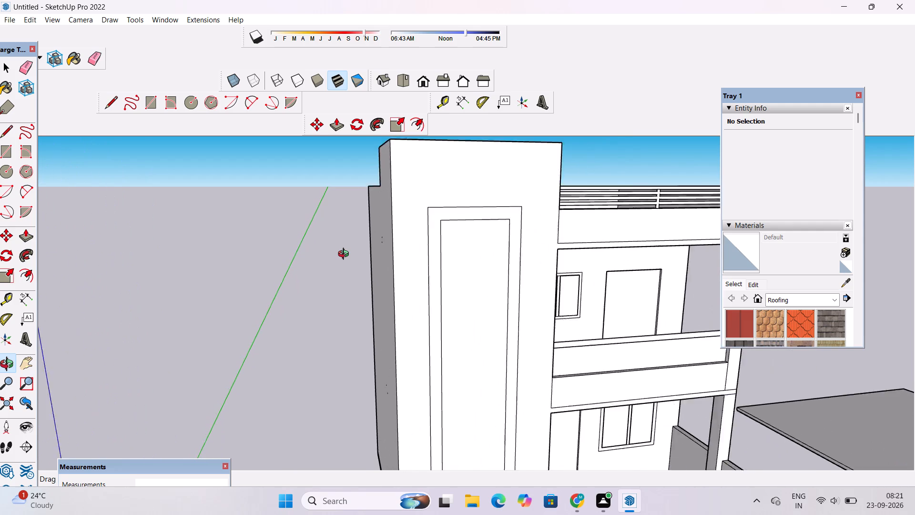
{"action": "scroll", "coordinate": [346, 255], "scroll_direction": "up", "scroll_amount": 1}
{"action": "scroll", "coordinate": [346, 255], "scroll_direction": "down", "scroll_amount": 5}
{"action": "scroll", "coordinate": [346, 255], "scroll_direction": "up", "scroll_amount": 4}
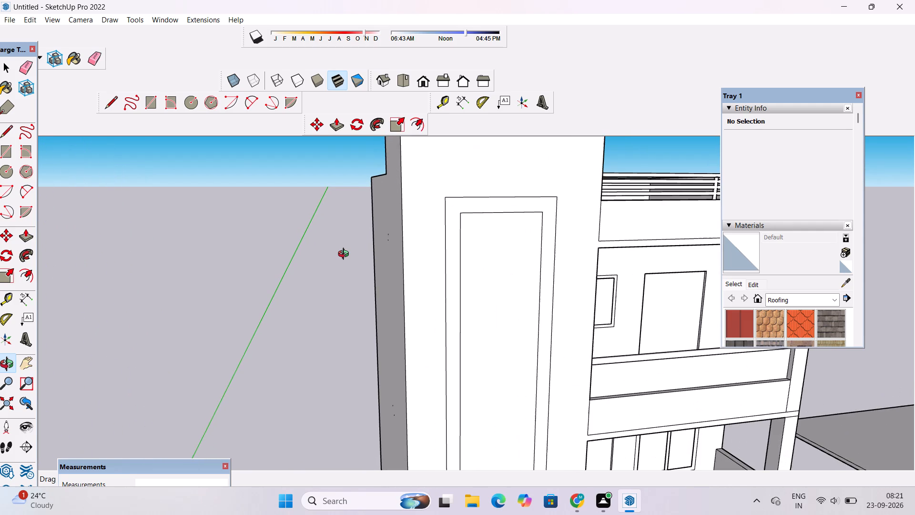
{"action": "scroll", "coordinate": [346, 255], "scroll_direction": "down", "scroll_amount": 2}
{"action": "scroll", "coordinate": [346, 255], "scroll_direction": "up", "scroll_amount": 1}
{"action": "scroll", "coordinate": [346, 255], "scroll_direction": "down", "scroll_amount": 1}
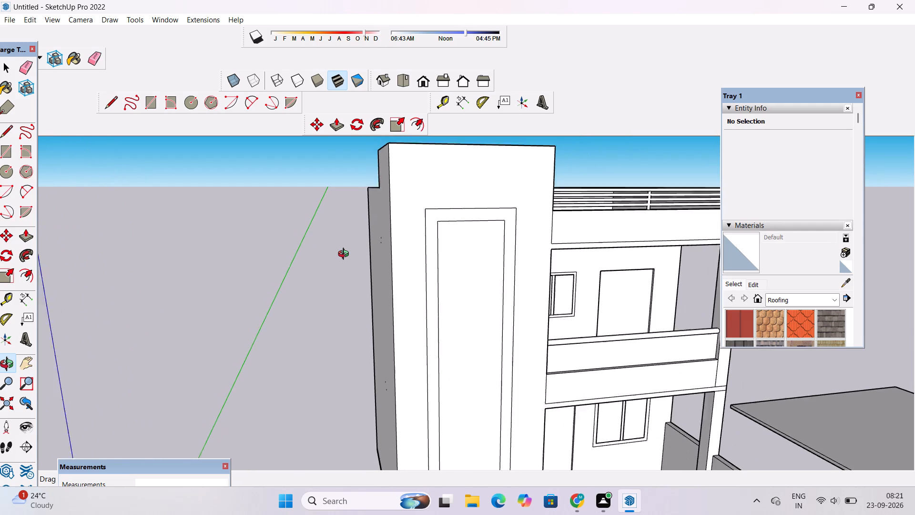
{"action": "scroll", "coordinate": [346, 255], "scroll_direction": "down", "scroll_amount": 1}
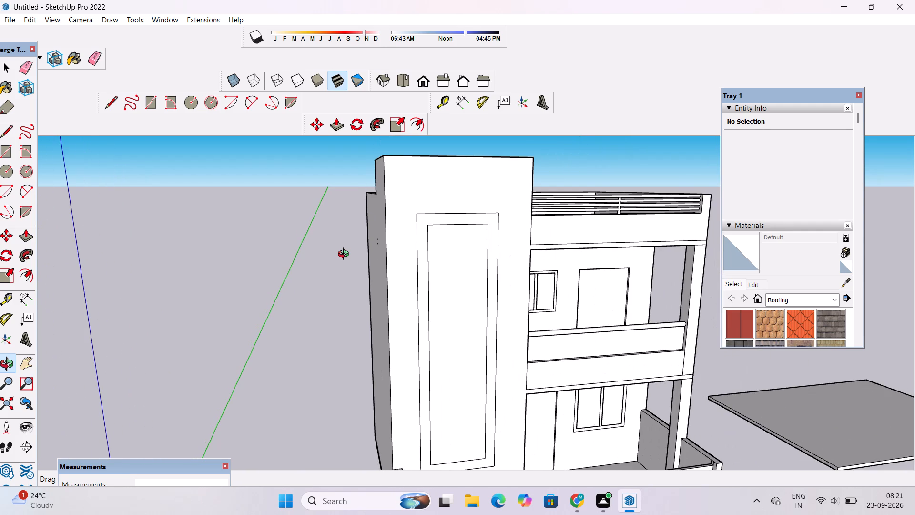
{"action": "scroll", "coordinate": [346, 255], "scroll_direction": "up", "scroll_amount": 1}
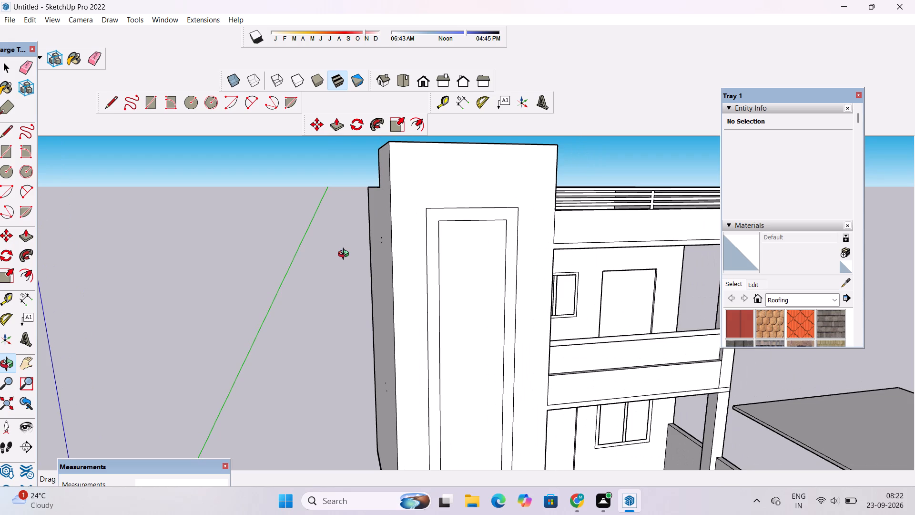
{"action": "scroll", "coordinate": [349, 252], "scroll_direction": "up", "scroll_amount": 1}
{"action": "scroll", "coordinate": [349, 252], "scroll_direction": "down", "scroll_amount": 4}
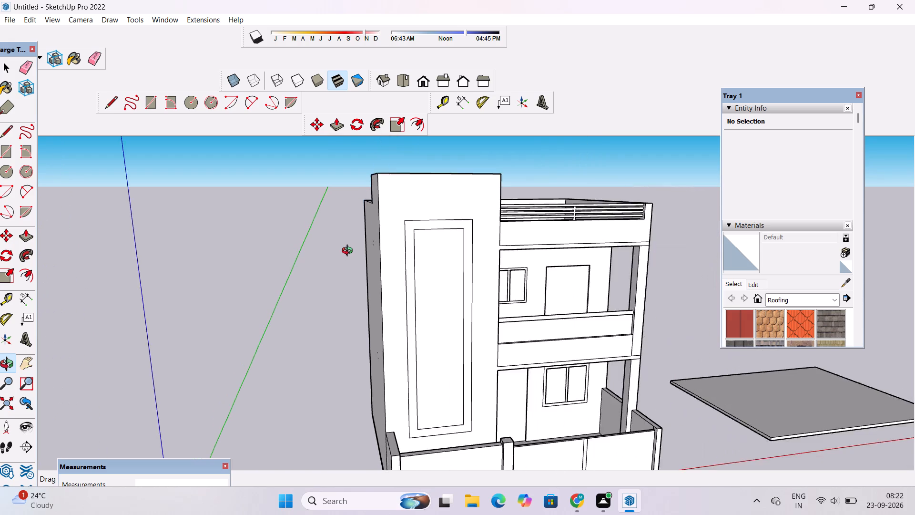
Examine the tall bordered panel on the front wall from a frontal viewpoint, at full-facade and close-up distances.
{"action": "scroll", "coordinate": [349, 252], "scroll_direction": "down", "scroll_amount": 6}
{"action": "left_click_drag", "start_coordinate": [465, 273], "coordinate": [430, 284]}
{"action": "left_click_drag", "start_coordinate": [400, 302], "coordinate": [400, 288], "text": "shift"}
{"action": "scroll", "coordinate": [396, 252], "scroll_direction": "up", "scroll_amount": 2}
{"action": "left_click_drag", "start_coordinate": [395, 262], "coordinate": [395, 274], "text": "shift"}
{"action": "scroll", "coordinate": [395, 274], "scroll_direction": "up", "scroll_amount": 4}
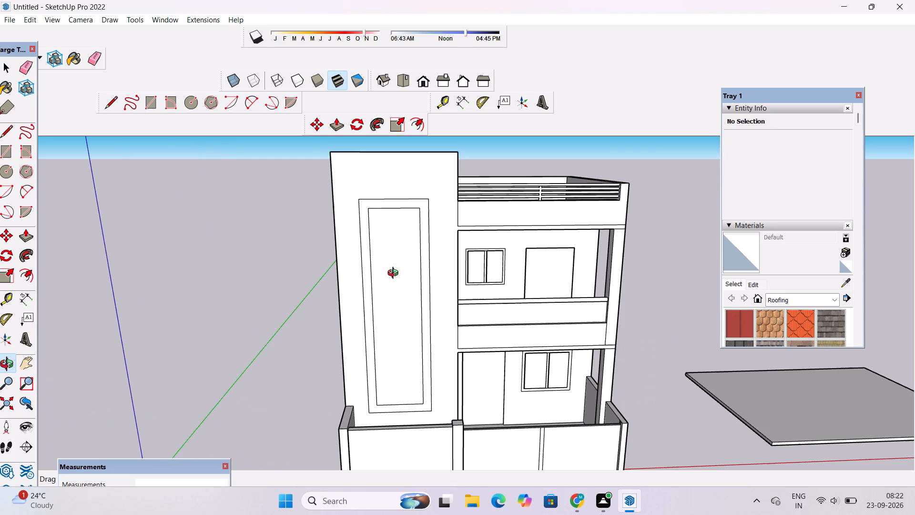
{"action": "left_click", "coordinate": [395, 277], "text": "shift"}
{"action": "scroll", "coordinate": [395, 277], "scroll_direction": "up", "scroll_amount": 3}
{"action": "scroll", "coordinate": [395, 277], "scroll_direction": "down", "scroll_amount": 3}
{"action": "scroll", "coordinate": [395, 277], "scroll_direction": "up", "scroll_amount": 2}
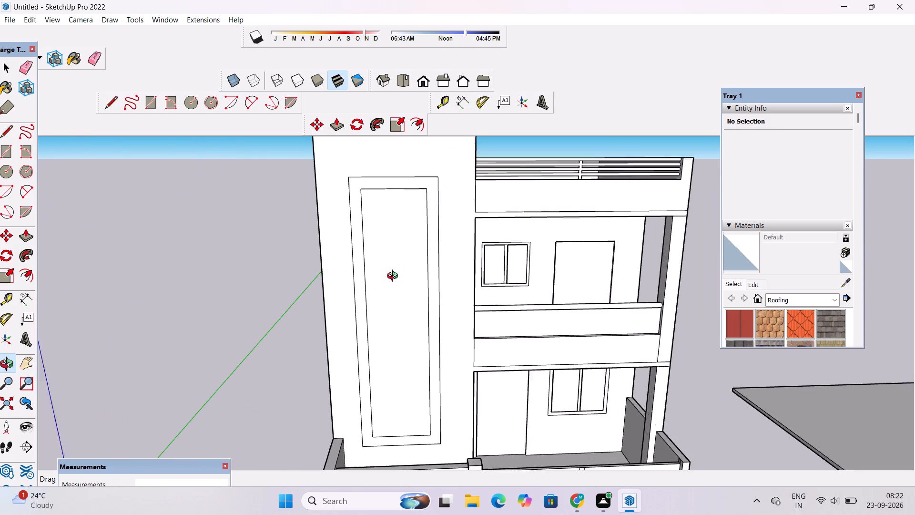
{"action": "scroll", "coordinate": [395, 277], "scroll_direction": "up", "scroll_amount": 1}
{"action": "scroll", "coordinate": [395, 277], "scroll_direction": "down", "scroll_amount": 3}
{"action": "scroll", "coordinate": [395, 277], "scroll_direction": "up", "scroll_amount": 3}
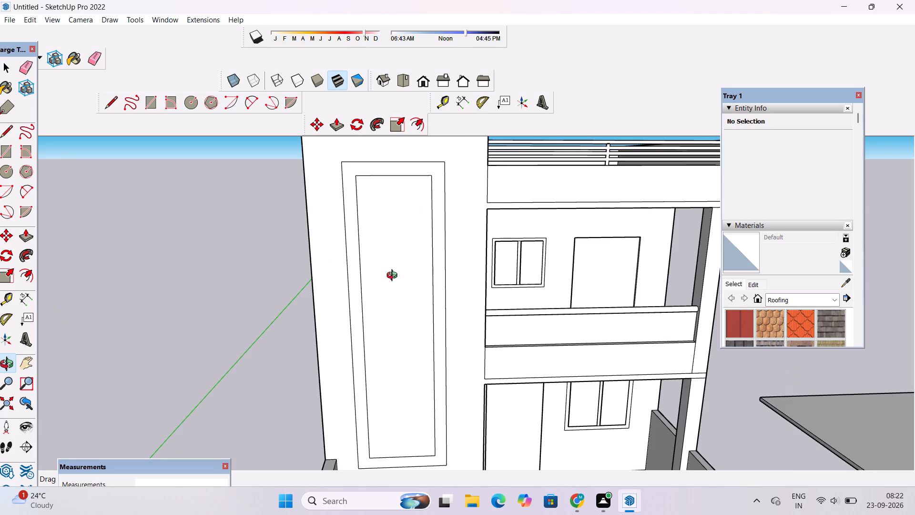
{"action": "scroll", "coordinate": [394, 277], "scroll_direction": "up", "scroll_amount": 5}
{"action": "scroll", "coordinate": [394, 277], "scroll_direction": "down", "scroll_amount": 4}
{"action": "scroll", "coordinate": [394, 277], "scroll_direction": "up", "scroll_amount": 3}
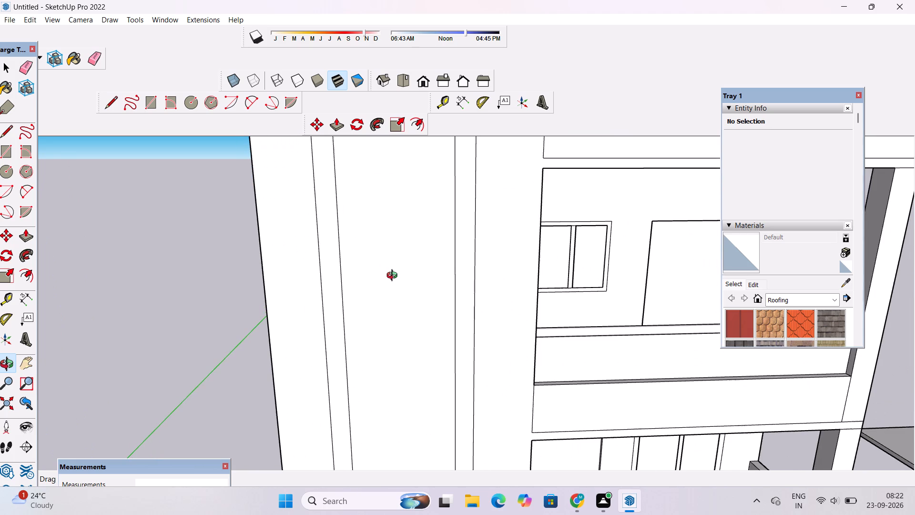
Examine the tall panel and its border on the front wall, up close and against the whole facade.
{"action": "scroll", "coordinate": [394, 277], "scroll_direction": "down", "scroll_amount": 4}
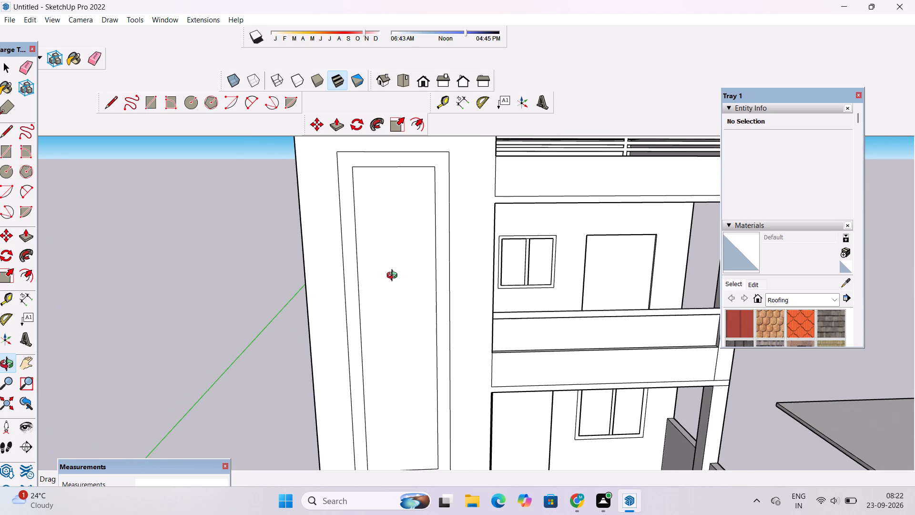
{"action": "scroll", "coordinate": [394, 277], "scroll_direction": "up", "scroll_amount": 4}
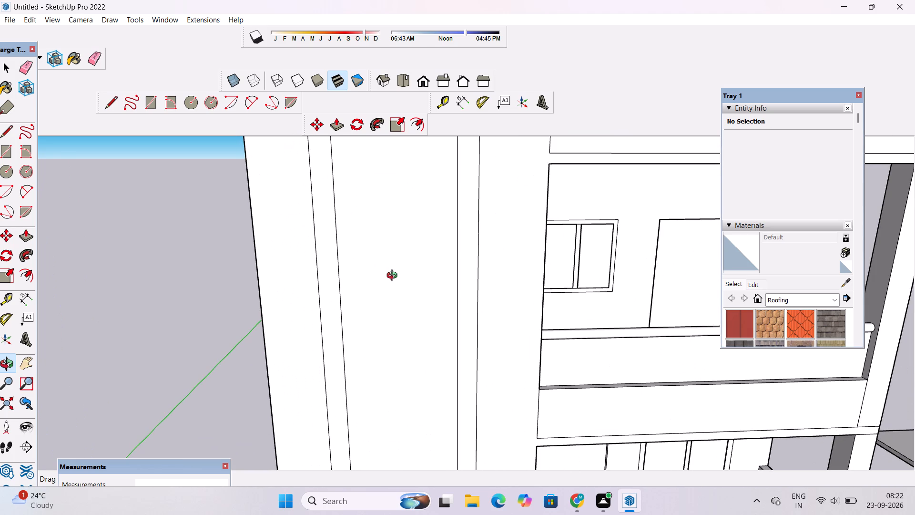
{"action": "scroll", "coordinate": [394, 277], "scroll_direction": "down", "scroll_amount": 5}
{"action": "left_click_drag", "start_coordinate": [397, 292], "coordinate": [406, 280], "text": "shift"}
{"action": "scroll", "coordinate": [407, 279], "scroll_direction": "down", "scroll_amount": 5}
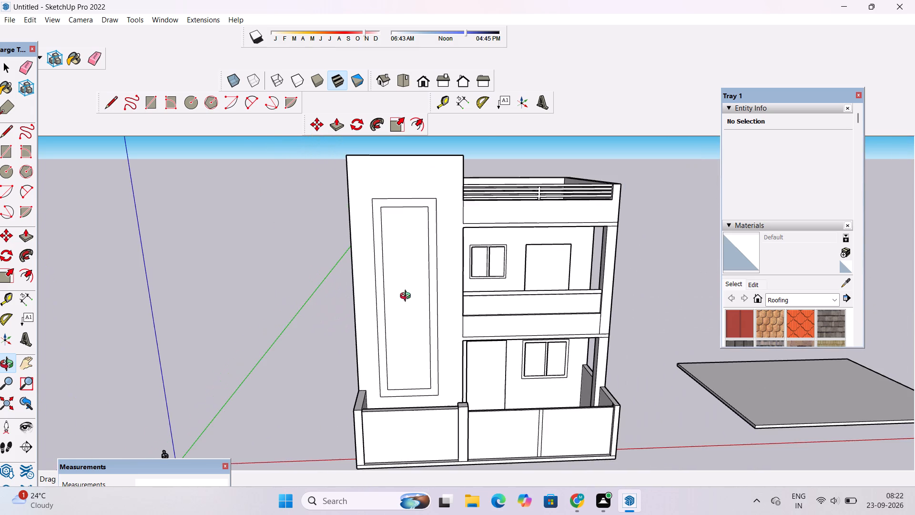
{"action": "left_click_drag", "start_coordinate": [412, 317], "coordinate": [410, 299]}
{"action": "left_click_drag", "start_coordinate": [410, 297], "coordinate": [391, 323], "text": "shift"}
{"action": "left_click_drag", "start_coordinate": [391, 323], "coordinate": [377, 341], "text": "shift"}
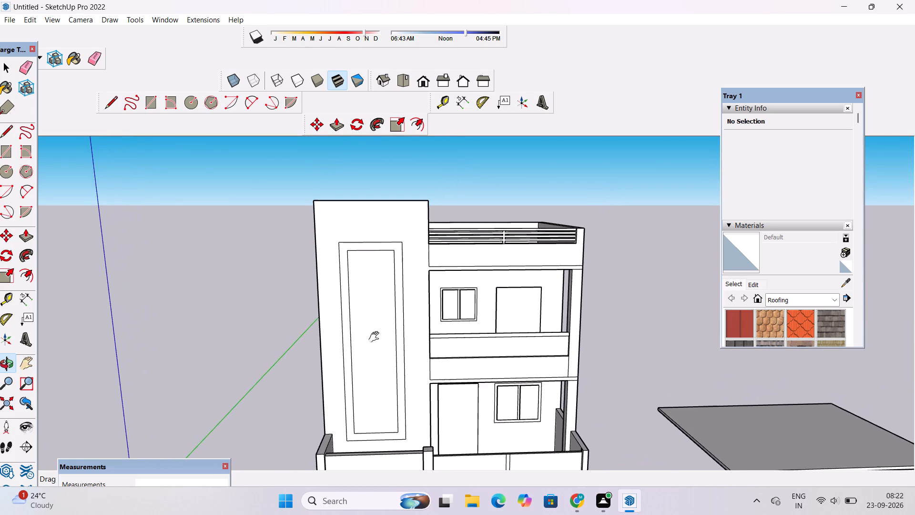
{"action": "scroll", "coordinate": [376, 333], "scroll_direction": "up", "scroll_amount": 7}
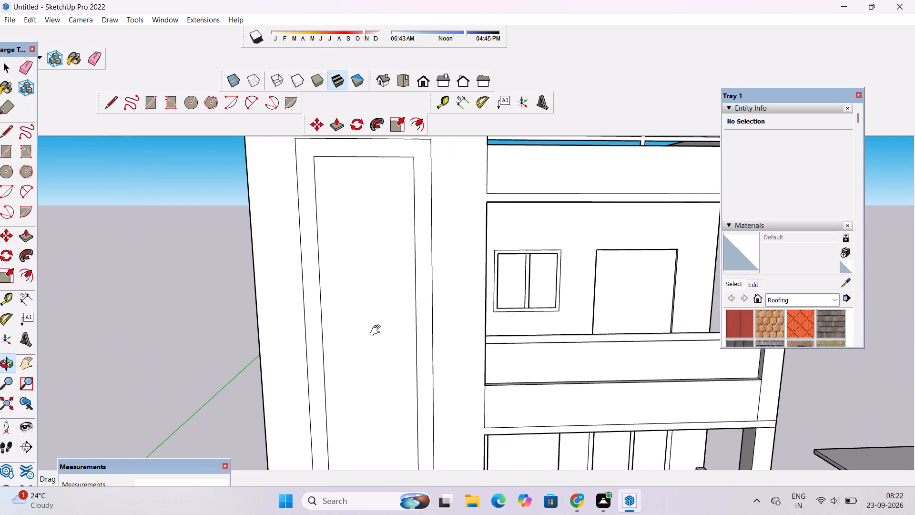
{"action": "scroll", "coordinate": [383, 311], "scroll_direction": "down", "scroll_amount": 5, "text": "shift"}
{"action": "scroll", "coordinate": [383, 311], "scroll_direction": "up", "scroll_amount": 1, "text": "shift"}
{"action": "scroll", "coordinate": [383, 309], "scroll_direction": "down", "scroll_amount": 4, "text": "shift"}
Push/Pull the border frame around the tall front wall panel outward by 3".
{"action": "left_click_drag", "start_coordinate": [378, 320], "coordinate": [383, 302], "text": "shift"}
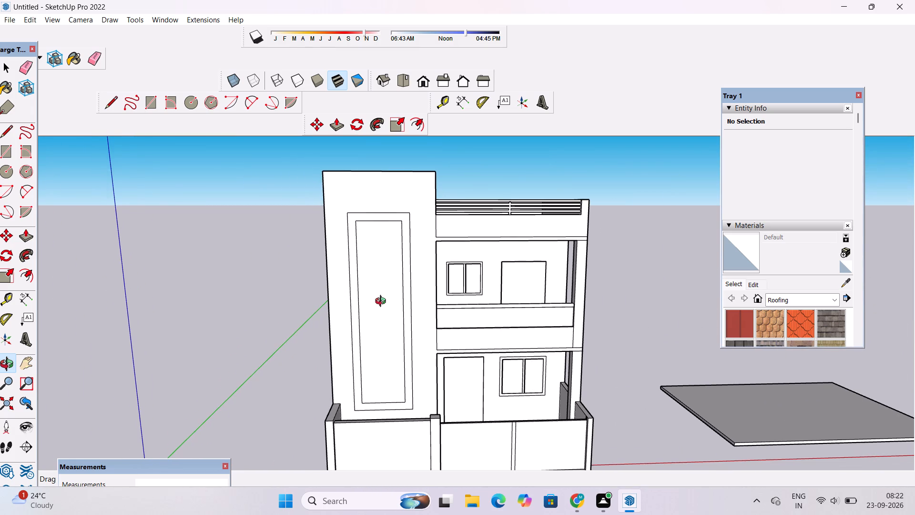
{"action": "left_click_drag", "start_coordinate": [384, 305], "coordinate": [391, 287], "text": "shift"}
{"action": "key", "text": "p"}
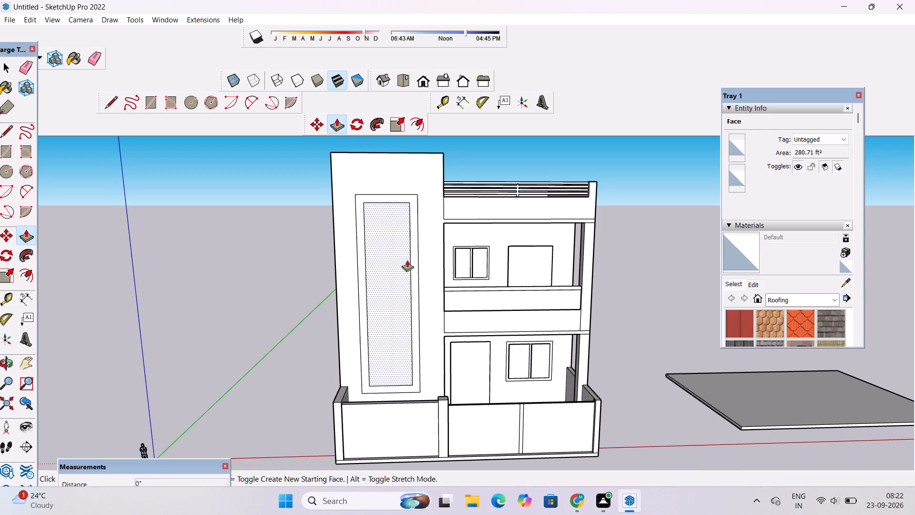
{"action": "left_click", "coordinate": [413, 272]}
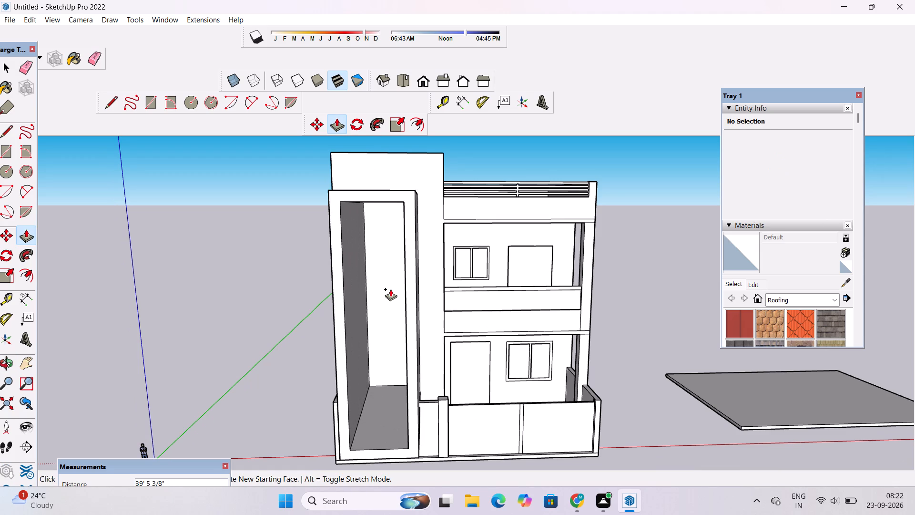
{"action": "type", "text": "3\""}
{"action": "key", "text": "Return"}
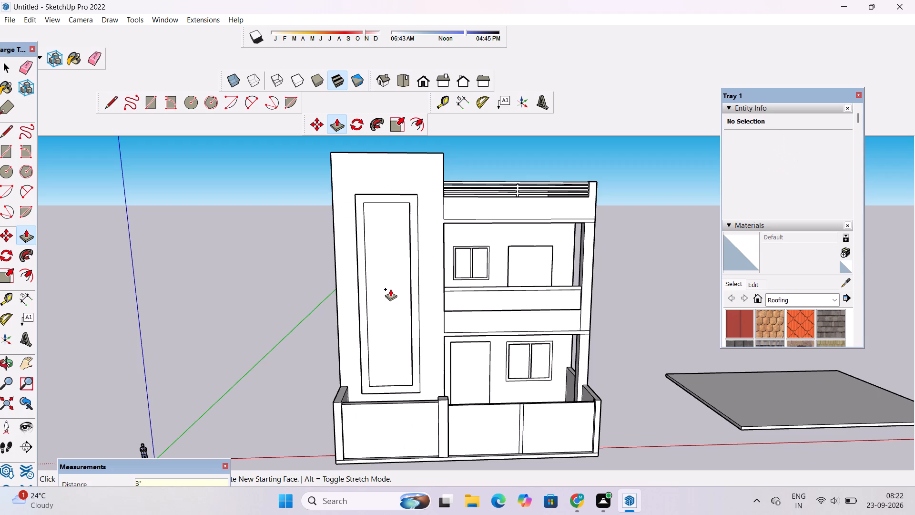
Examine the raised panel border from a high front viewpoint, along the side wall and from the building's corner.
{"action": "key", "text": "o"}
{"action": "scroll", "coordinate": [388, 292], "scroll_direction": "down", "scroll_amount": 6}
{"action": "left_click_drag", "start_coordinate": [495, 287], "coordinate": [600, 355]}
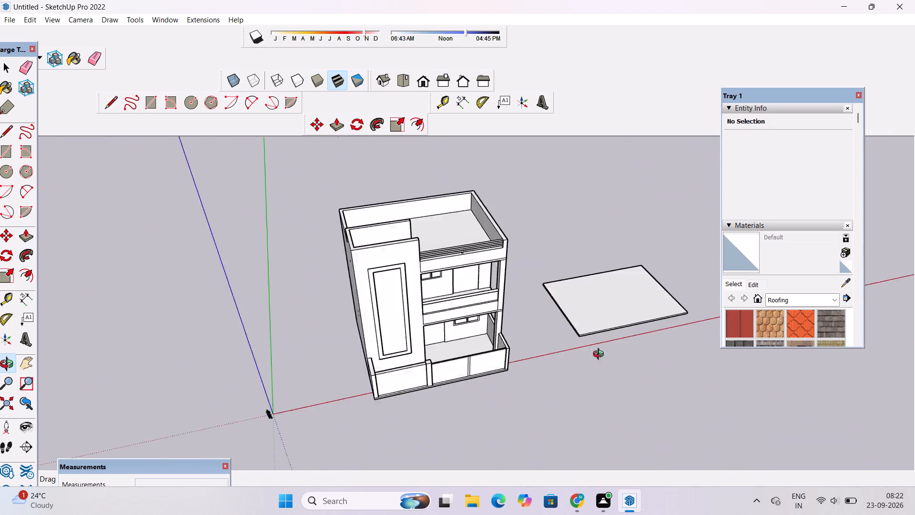
{"action": "left_click_drag", "start_coordinate": [600, 355], "coordinate": [611, 341]}
{"action": "scroll", "coordinate": [370, 324], "scroll_direction": "up", "scroll_amount": 8}
{"action": "left_click_drag", "start_coordinate": [369, 322], "coordinate": [536, 298]}
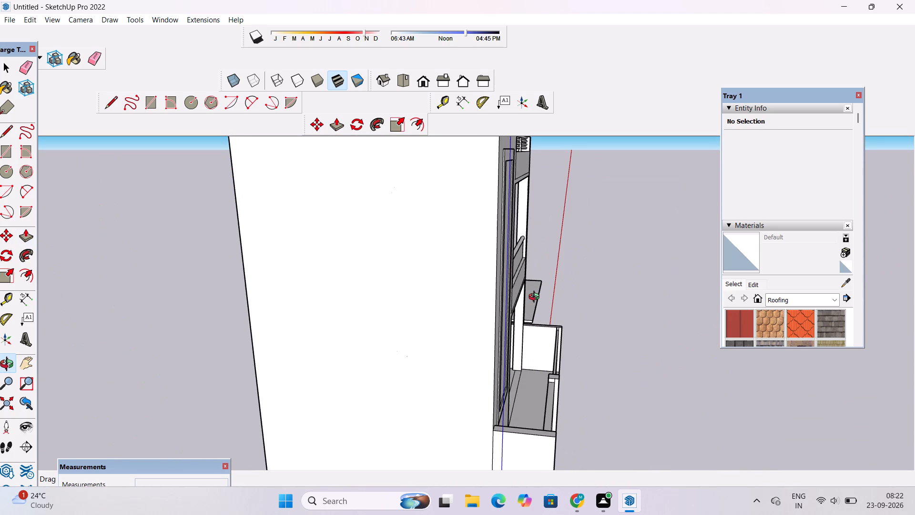
{"action": "scroll", "coordinate": [536, 298], "scroll_direction": "up", "scroll_amount": 3}
{"action": "left_click_drag", "start_coordinate": [536, 298], "coordinate": [496, 314], "text": "shift"}
{"action": "scroll", "coordinate": [493, 314], "scroll_direction": "down", "scroll_amount": 3}
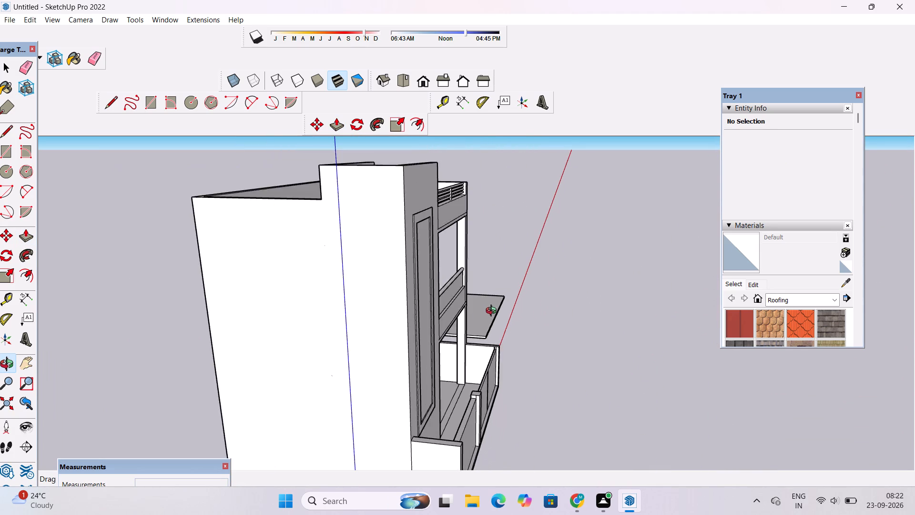
{"action": "scroll", "coordinate": [493, 312], "scroll_direction": "down", "scroll_amount": 10}
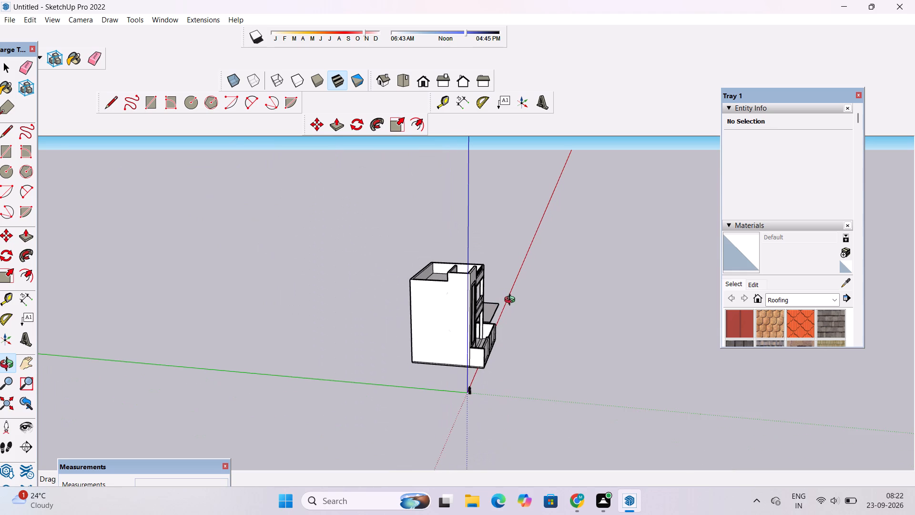
{"action": "left_click_drag", "start_coordinate": [510, 302], "coordinate": [434, 324]}
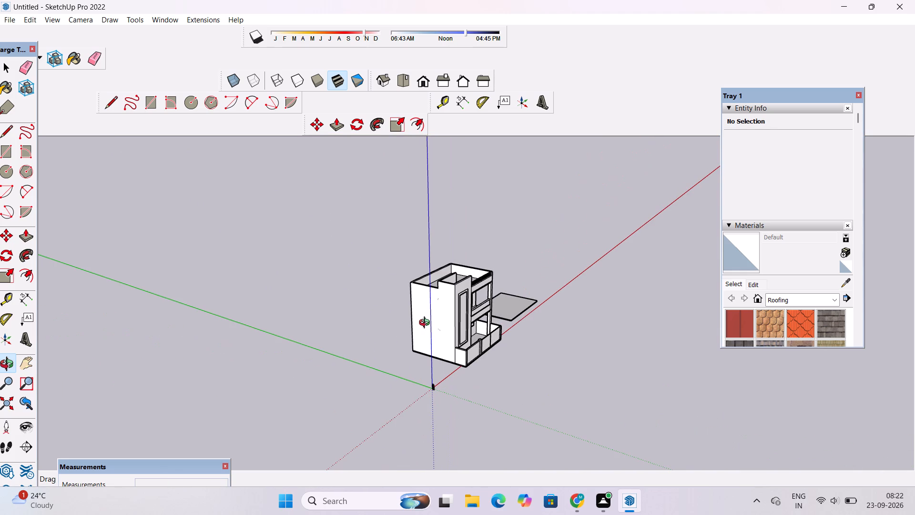
{"action": "scroll", "coordinate": [386, 324], "scroll_direction": "up", "scroll_amount": 1}
{"action": "left_click_drag", "start_coordinate": [398, 324], "coordinate": [439, 319], "text": "shift"}
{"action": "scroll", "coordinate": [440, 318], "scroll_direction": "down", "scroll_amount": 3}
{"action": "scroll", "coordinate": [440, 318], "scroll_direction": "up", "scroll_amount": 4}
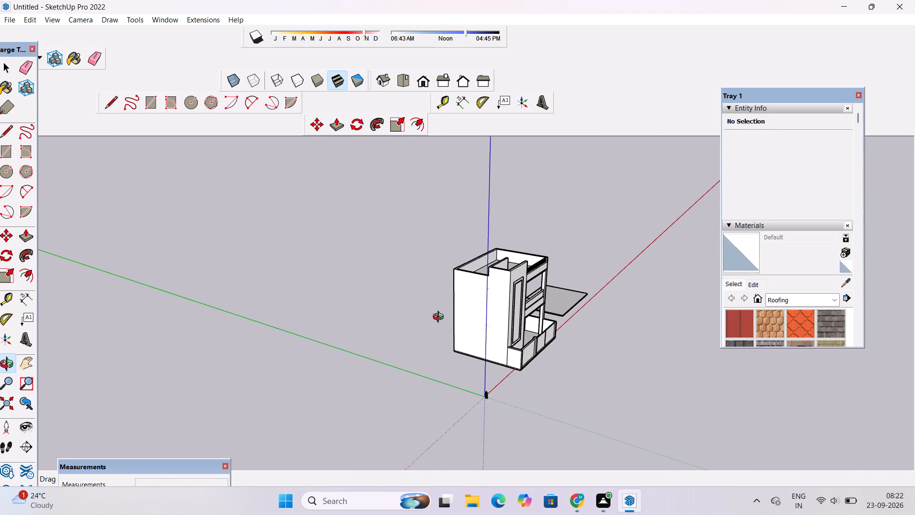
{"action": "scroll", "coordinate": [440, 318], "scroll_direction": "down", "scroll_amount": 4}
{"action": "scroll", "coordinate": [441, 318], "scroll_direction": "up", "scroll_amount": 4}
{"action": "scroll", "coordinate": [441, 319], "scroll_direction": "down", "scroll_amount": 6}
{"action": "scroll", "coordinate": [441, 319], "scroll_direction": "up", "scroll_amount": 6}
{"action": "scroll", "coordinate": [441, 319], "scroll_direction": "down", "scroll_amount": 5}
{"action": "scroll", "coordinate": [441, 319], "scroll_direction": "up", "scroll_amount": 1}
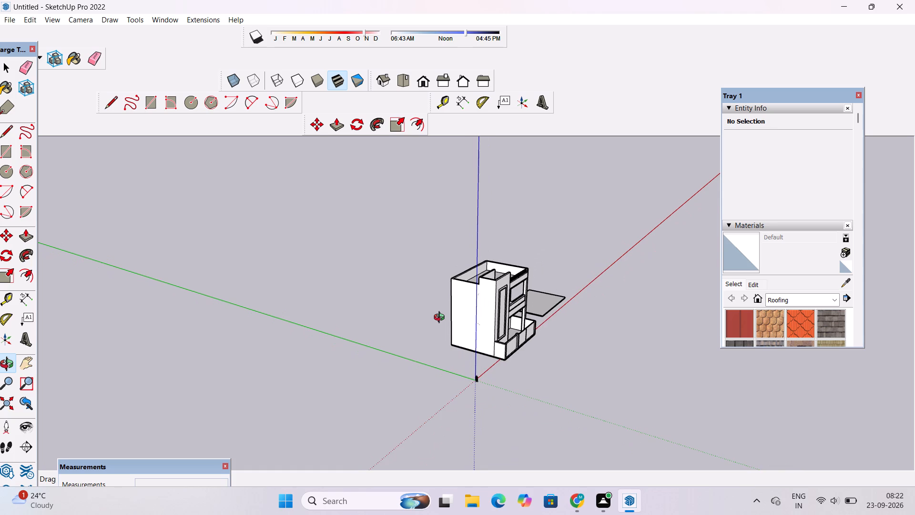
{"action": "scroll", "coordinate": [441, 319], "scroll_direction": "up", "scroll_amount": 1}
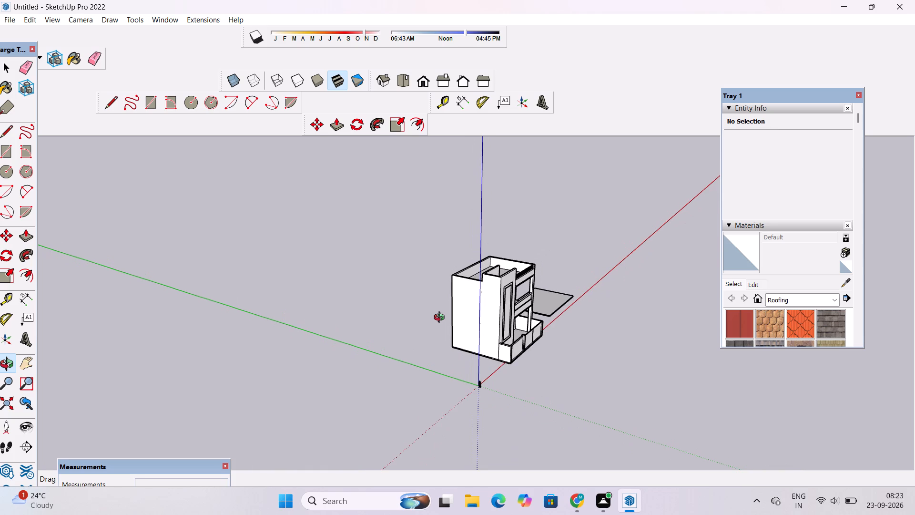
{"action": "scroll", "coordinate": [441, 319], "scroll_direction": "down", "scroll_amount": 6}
Examine the whole building from a distance, going from the corner viewpoint round to the front facade.
{"action": "left_click_drag", "start_coordinate": [502, 319], "coordinate": [468, 305]}
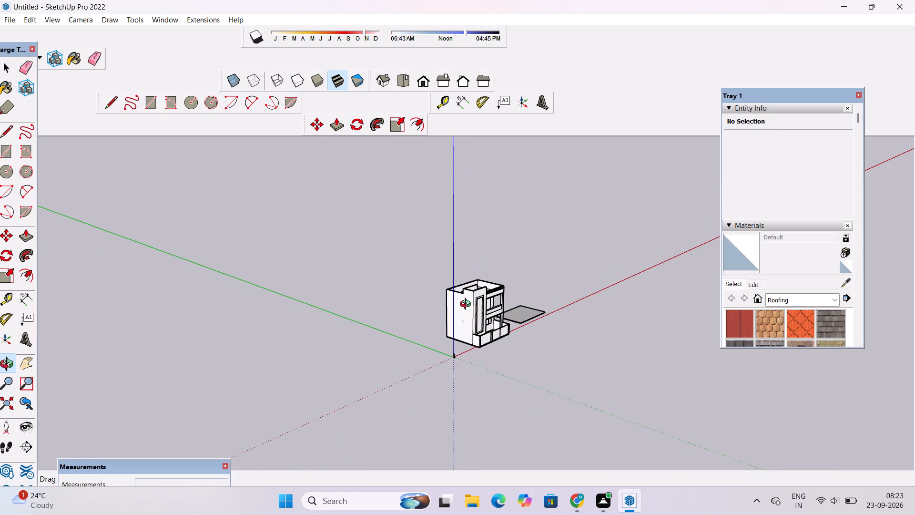
{"action": "scroll", "coordinate": [466, 310], "scroll_direction": "up", "scroll_amount": 3}
{"action": "left_click_drag", "start_coordinate": [494, 314], "coordinate": [464, 290]}
{"action": "left_click_drag", "start_coordinate": [487, 316], "coordinate": [445, 304]}
{"action": "scroll", "coordinate": [447, 304], "scroll_direction": "down", "scroll_amount": 4}
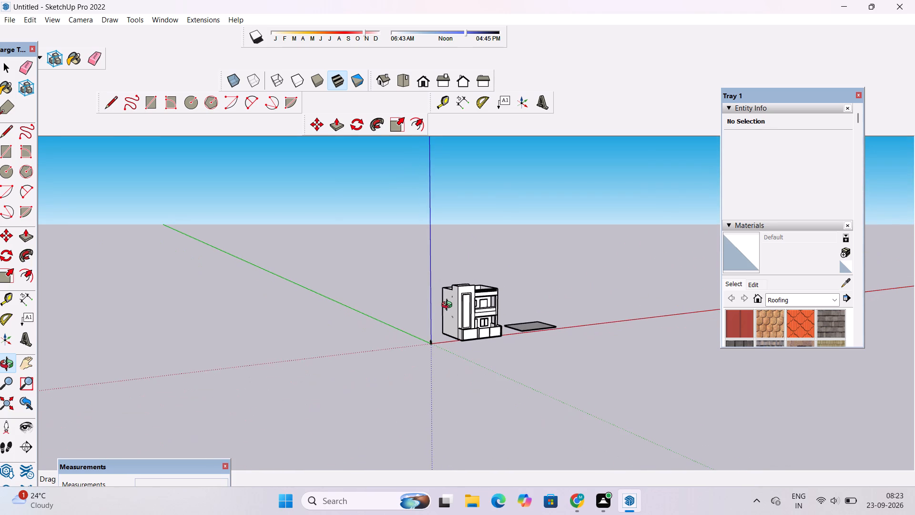
{"action": "left_click_drag", "start_coordinate": [483, 311], "coordinate": [465, 309], "text": "shift"}
{"action": "scroll", "coordinate": [465, 309], "scroll_direction": "down", "scroll_amount": 3}
{"action": "left_click_drag", "start_coordinate": [470, 313], "coordinate": [465, 337]}
{"action": "scroll", "coordinate": [468, 324], "scroll_direction": "up", "scroll_amount": 5}
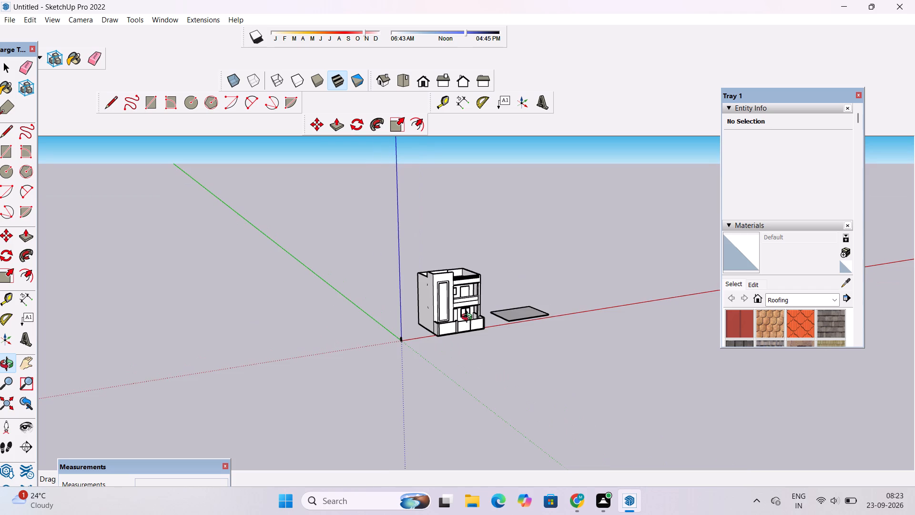
{"action": "scroll", "coordinate": [469, 318], "scroll_direction": "up", "scroll_amount": 2}
{"action": "left_click_drag", "start_coordinate": [473, 313], "coordinate": [429, 322]}
{"action": "scroll", "coordinate": [429, 322], "scroll_direction": "up", "scroll_amount": 3, "text": "shift"}
{"action": "left_click_drag", "start_coordinate": [449, 314], "coordinate": [375, 310]}
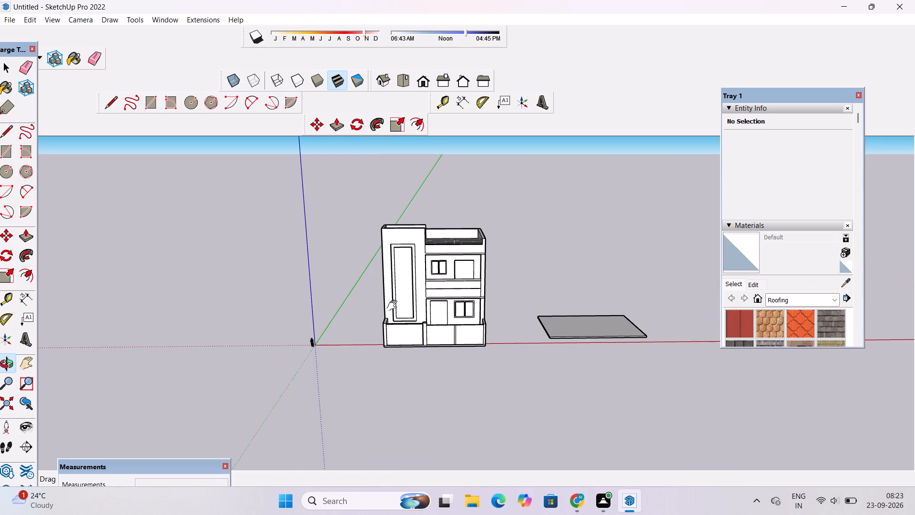
{"action": "left_click_drag", "start_coordinate": [394, 306], "coordinate": [388, 317], "text": "shift"}
{"action": "scroll", "coordinate": [388, 317], "scroll_direction": "up", "scroll_amount": 4}
{"action": "scroll", "coordinate": [388, 317], "scroll_direction": "down", "scroll_amount": 2}
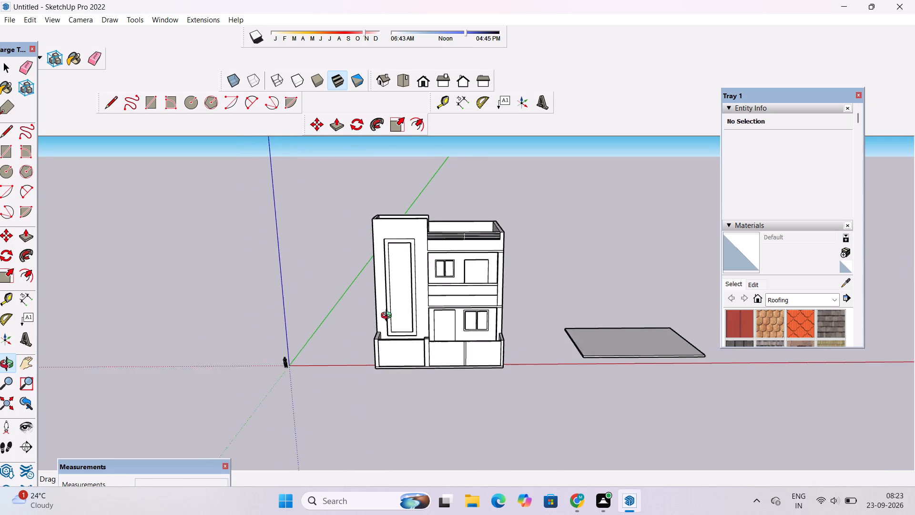
{"action": "scroll", "coordinate": [388, 317], "scroll_direction": "down", "scroll_amount": 1}
{"action": "left_click_drag", "start_coordinate": [392, 316], "coordinate": [392, 320]}
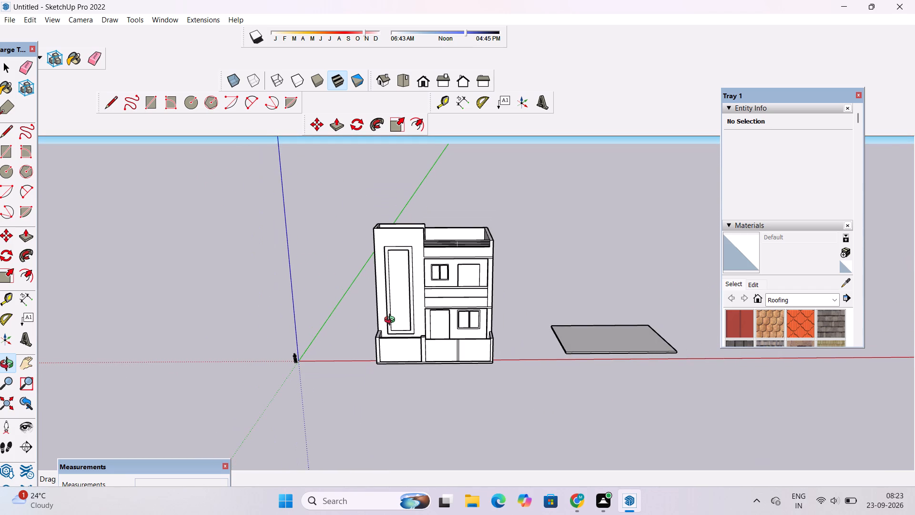
Examine the front facade and the lower end of the tall framed panel above the compound wall.
{"action": "scroll", "coordinate": [393, 320], "scroll_direction": "up", "scroll_amount": 7}
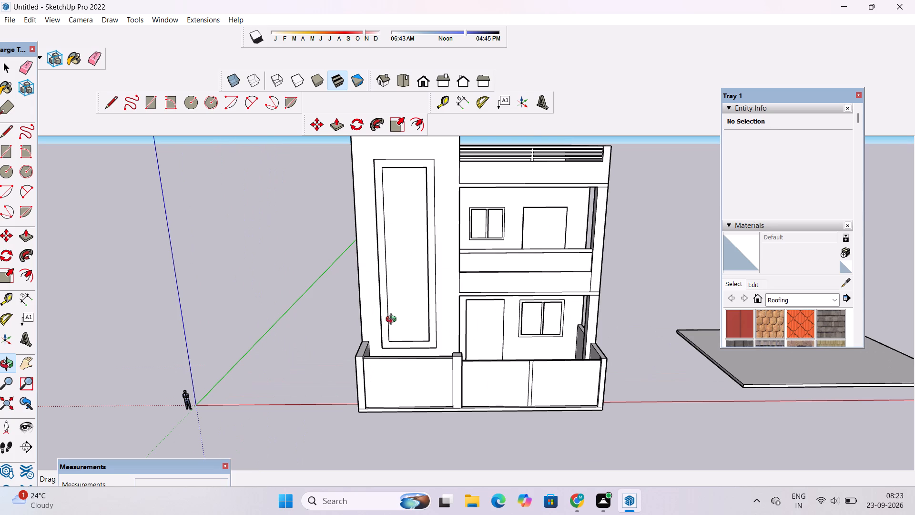
{"action": "scroll", "coordinate": [393, 320], "scroll_direction": "down", "scroll_amount": 2}
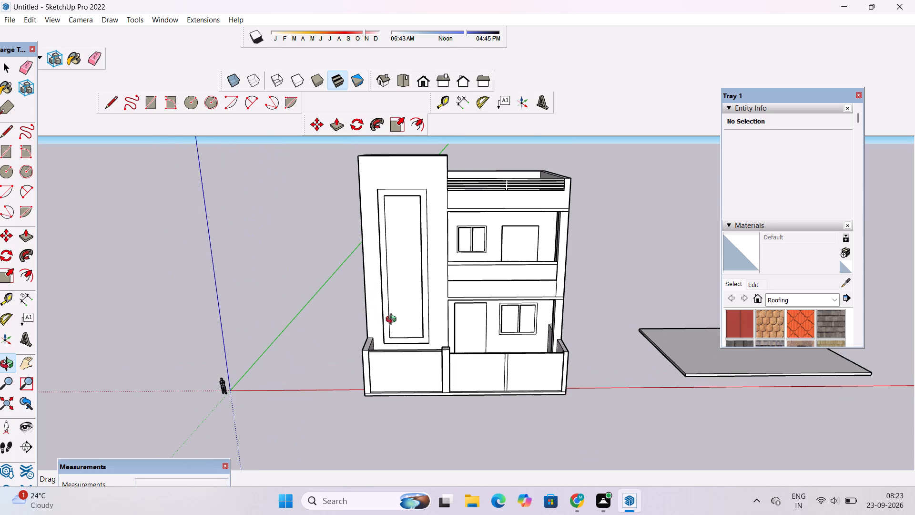
{"action": "scroll", "coordinate": [393, 320], "scroll_direction": "up", "scroll_amount": 1}
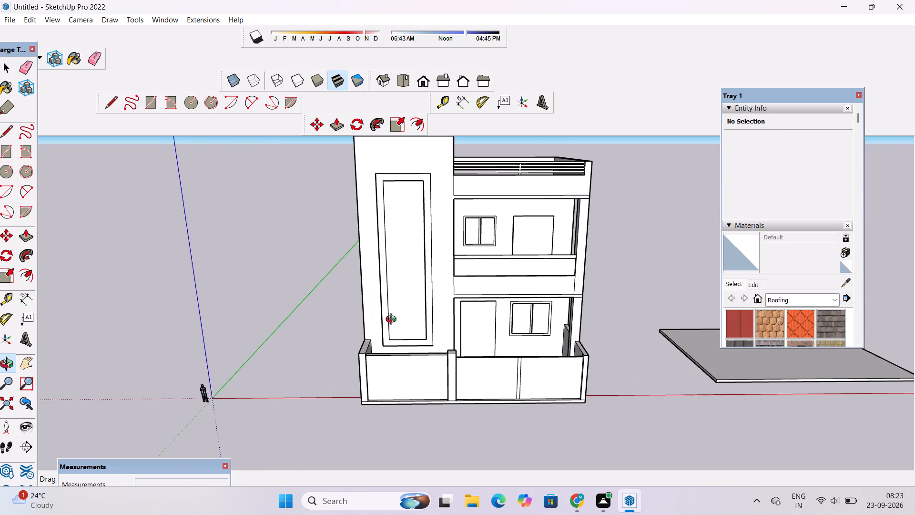
{"action": "scroll", "coordinate": [393, 320], "scroll_direction": "down", "scroll_amount": 2}
{"action": "scroll", "coordinate": [393, 320], "scroll_direction": "up", "scroll_amount": 2}
{"action": "scroll", "coordinate": [393, 320], "scroll_direction": "down", "scroll_amount": 5}
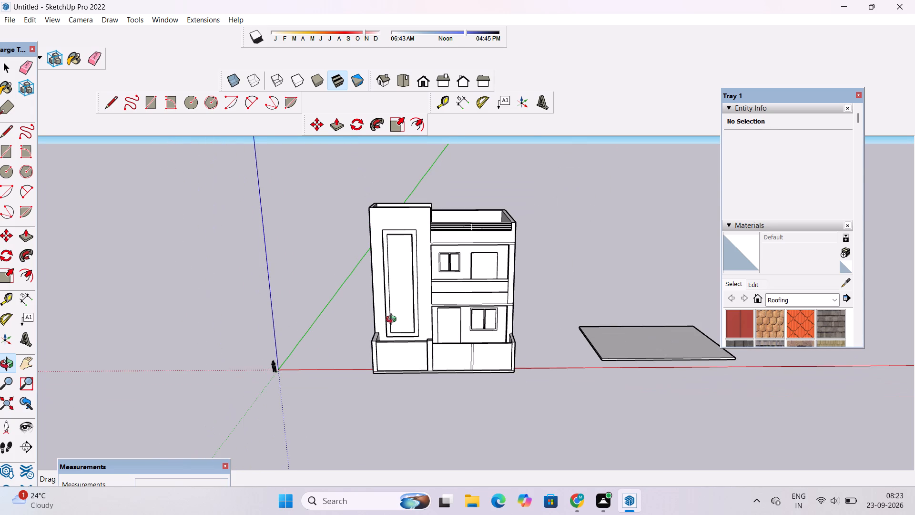
{"action": "left_click_drag", "start_coordinate": [395, 330], "coordinate": [397, 319]}
{"action": "scroll", "coordinate": [398, 318], "scroll_direction": "up", "scroll_amount": 2}
{"action": "left_click_drag", "start_coordinate": [398, 318], "coordinate": [418, 291], "text": "shift"}
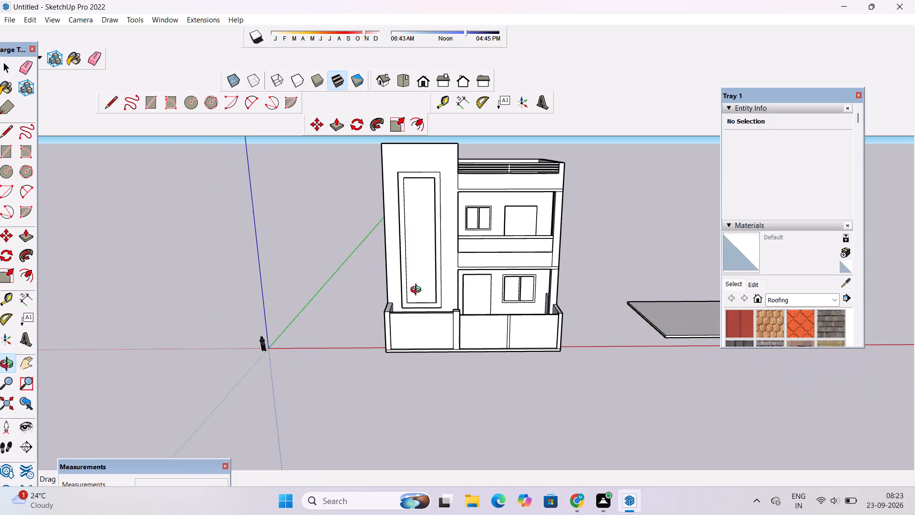
{"action": "scroll", "coordinate": [418, 291], "scroll_direction": "up", "scroll_amount": 5}
{"action": "left_click_drag", "start_coordinate": [418, 291], "coordinate": [414, 301], "text": "shift"}
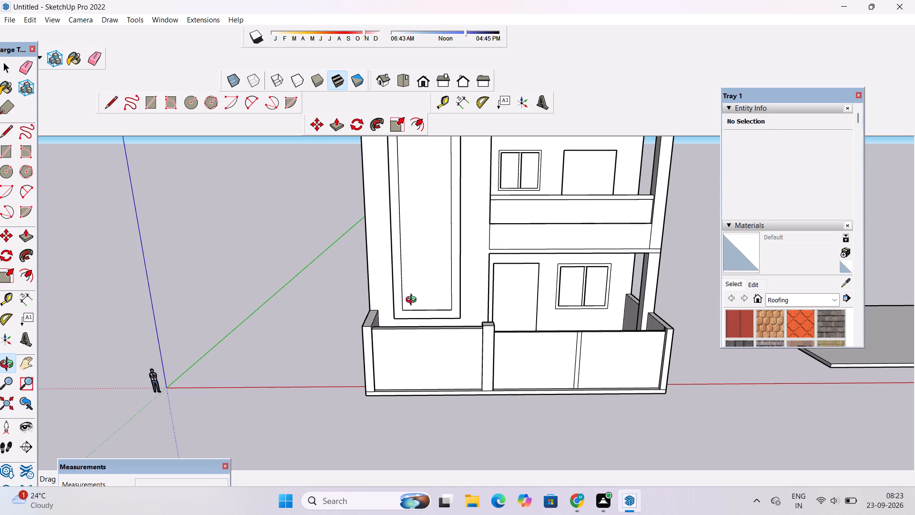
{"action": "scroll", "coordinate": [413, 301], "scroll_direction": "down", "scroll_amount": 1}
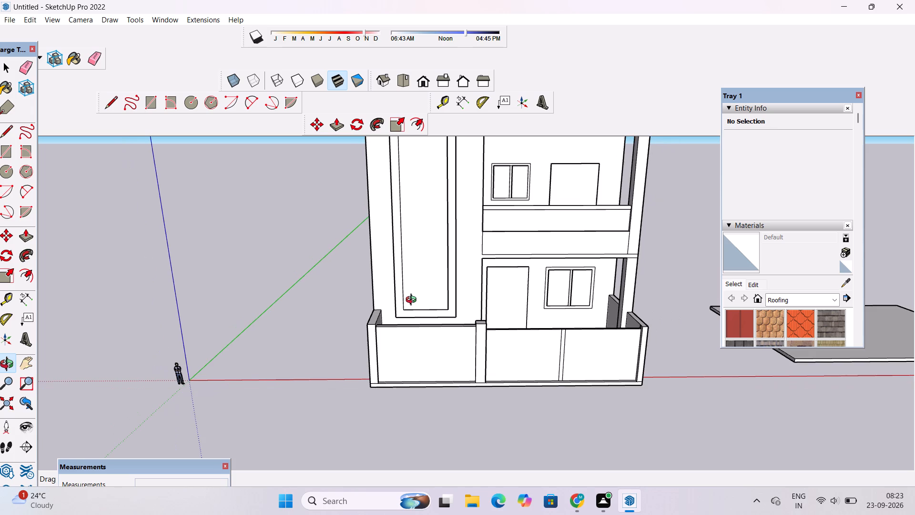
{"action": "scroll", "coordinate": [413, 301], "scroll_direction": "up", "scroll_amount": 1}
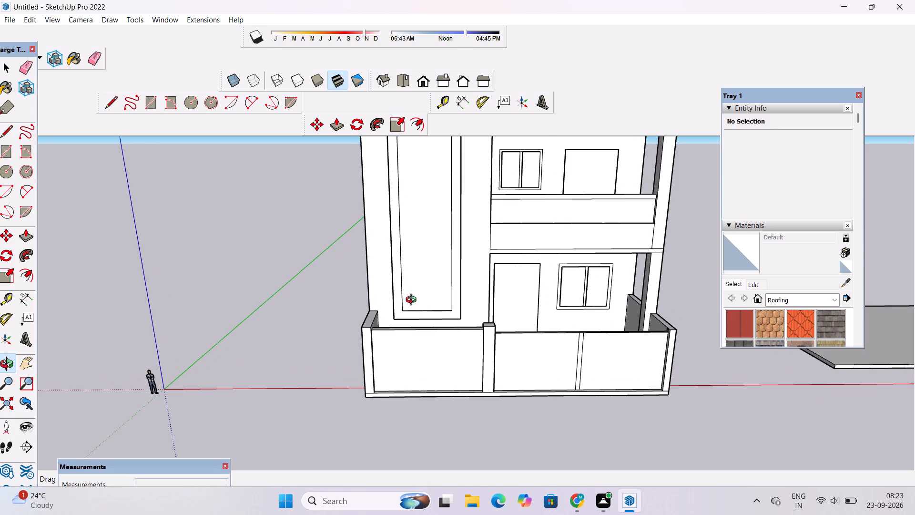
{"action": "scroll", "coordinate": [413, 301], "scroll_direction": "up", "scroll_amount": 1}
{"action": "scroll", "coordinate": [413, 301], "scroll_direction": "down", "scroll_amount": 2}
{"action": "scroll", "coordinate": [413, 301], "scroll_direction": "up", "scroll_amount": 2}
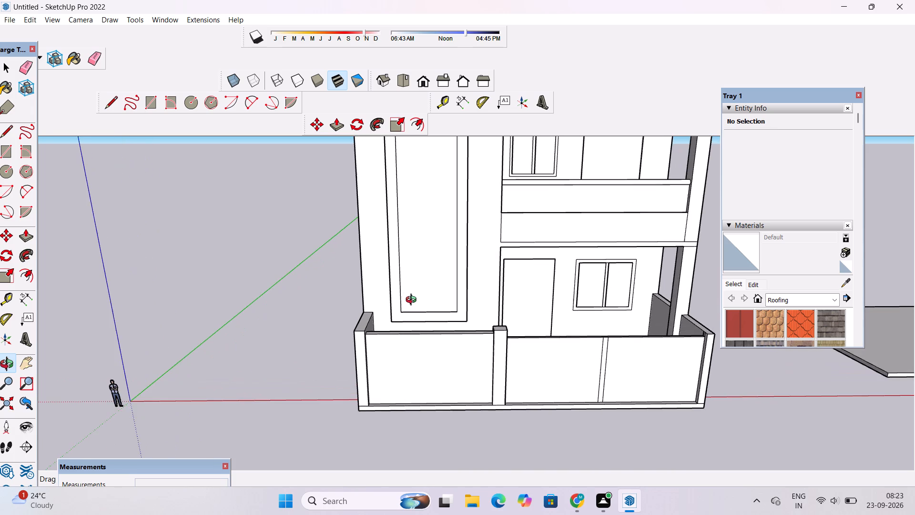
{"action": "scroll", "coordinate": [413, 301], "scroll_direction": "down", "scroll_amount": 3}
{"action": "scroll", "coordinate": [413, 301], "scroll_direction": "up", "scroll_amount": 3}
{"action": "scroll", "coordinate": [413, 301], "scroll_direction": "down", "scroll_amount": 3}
Examine the framed panel and the whole facade from a low, near-ground front viewpoint.
{"action": "left_click_drag", "start_coordinate": [413, 301], "coordinate": [426, 329], "text": "shift"}
{"action": "left_click_drag", "start_coordinate": [417, 335], "coordinate": [460, 298]}
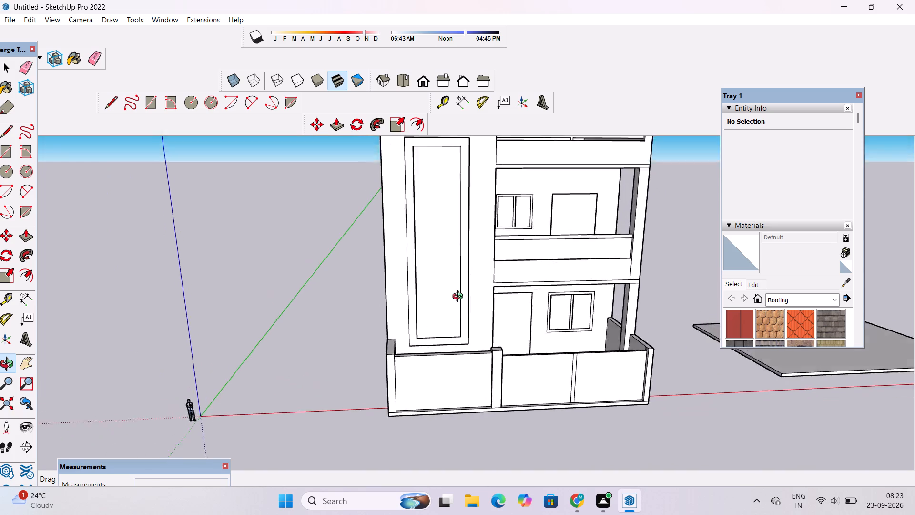
{"action": "left_click_drag", "start_coordinate": [460, 298], "coordinate": [464, 283]}
{"action": "scroll", "coordinate": [464, 280], "scroll_direction": "down", "scroll_amount": 5}
{"action": "left_click_drag", "start_coordinate": [466, 290], "coordinate": [422, 289], "text": "shift"}
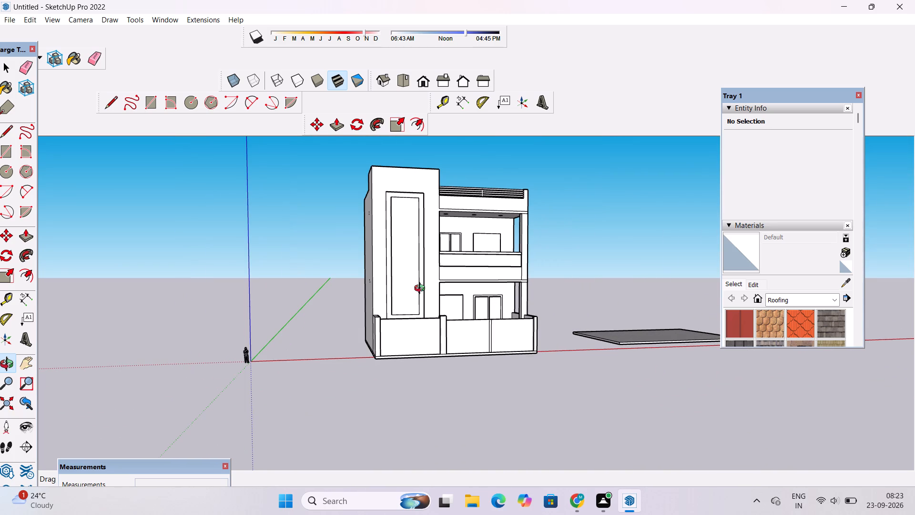
{"action": "scroll", "coordinate": [422, 289], "scroll_direction": "down", "scroll_amount": 1}
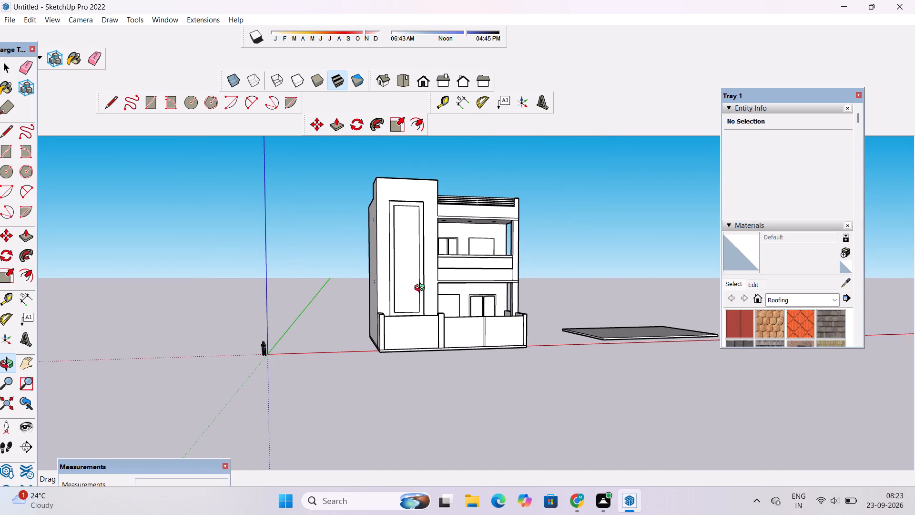
Examine the front facade from several heights, closing in on the upper-floor wall with its window and door opening.
{"action": "left_click", "coordinate": [420, 302], "text": "shift"}
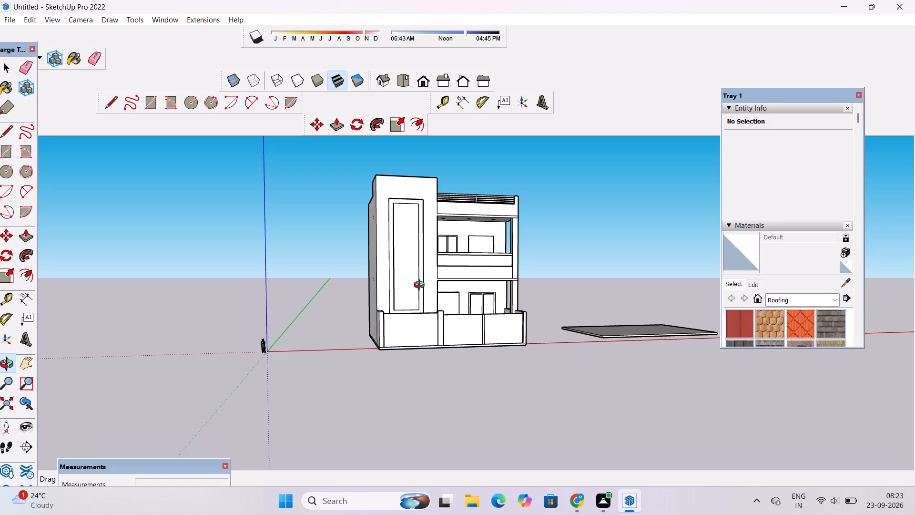
{"action": "left_click_drag", "start_coordinate": [434, 303], "coordinate": [417, 309]}
{"action": "left_click_drag", "start_coordinate": [435, 274], "coordinate": [375, 399]}
{"action": "scroll", "coordinate": [459, 218], "scroll_direction": "up", "scroll_amount": 4}
{"action": "left_click_drag", "start_coordinate": [357, 332], "coordinate": [487, 232]}
{"action": "scroll", "coordinate": [488, 228], "scroll_direction": "up", "scroll_amount": 4}
{"action": "left_click_drag", "start_coordinate": [488, 248], "coordinate": [479, 286], "text": "shift"}
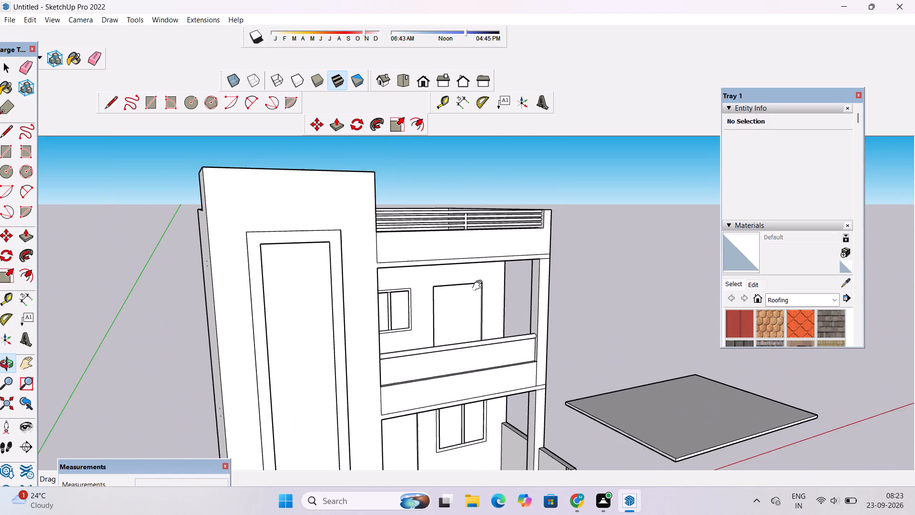
{"action": "left_click_drag", "start_coordinate": [480, 293], "coordinate": [427, 294]}
{"action": "scroll", "coordinate": [427, 290], "scroll_direction": "up", "scroll_amount": 5}
{"action": "left_click_drag", "start_coordinate": [429, 286], "coordinate": [389, 282]}
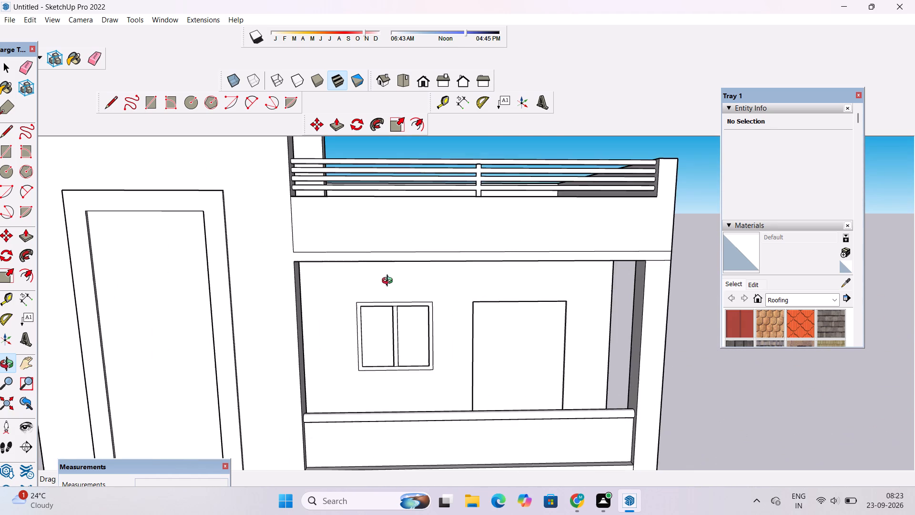
{"action": "left_click_drag", "start_coordinate": [389, 282], "coordinate": [419, 295], "text": "shift"}
{"action": "scroll", "coordinate": [424, 293], "scroll_direction": "up", "scroll_amount": 4}
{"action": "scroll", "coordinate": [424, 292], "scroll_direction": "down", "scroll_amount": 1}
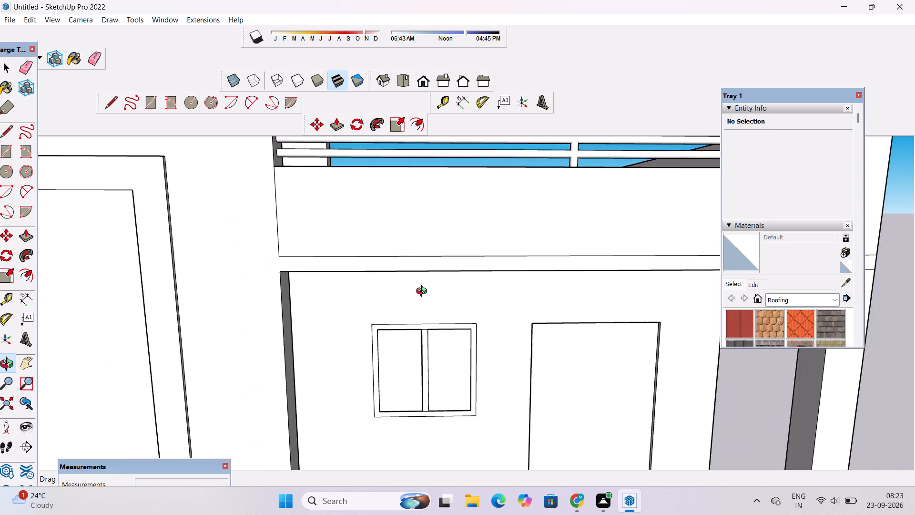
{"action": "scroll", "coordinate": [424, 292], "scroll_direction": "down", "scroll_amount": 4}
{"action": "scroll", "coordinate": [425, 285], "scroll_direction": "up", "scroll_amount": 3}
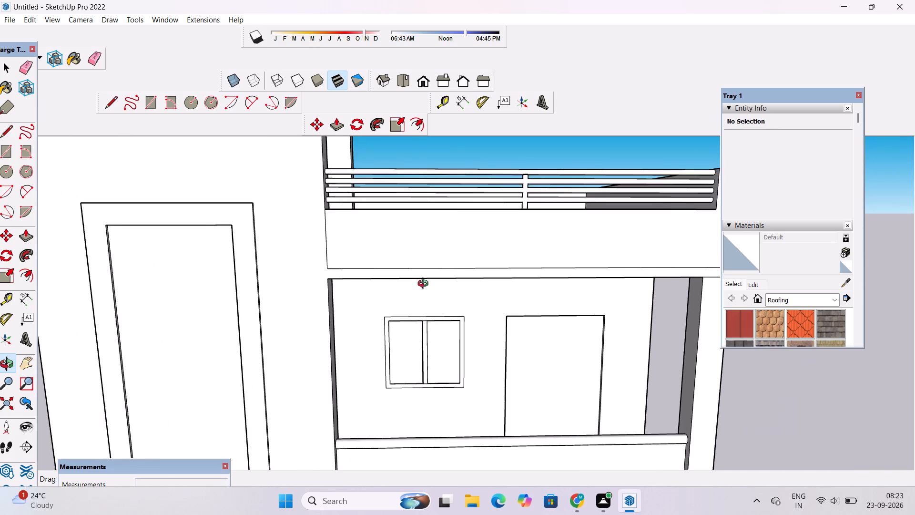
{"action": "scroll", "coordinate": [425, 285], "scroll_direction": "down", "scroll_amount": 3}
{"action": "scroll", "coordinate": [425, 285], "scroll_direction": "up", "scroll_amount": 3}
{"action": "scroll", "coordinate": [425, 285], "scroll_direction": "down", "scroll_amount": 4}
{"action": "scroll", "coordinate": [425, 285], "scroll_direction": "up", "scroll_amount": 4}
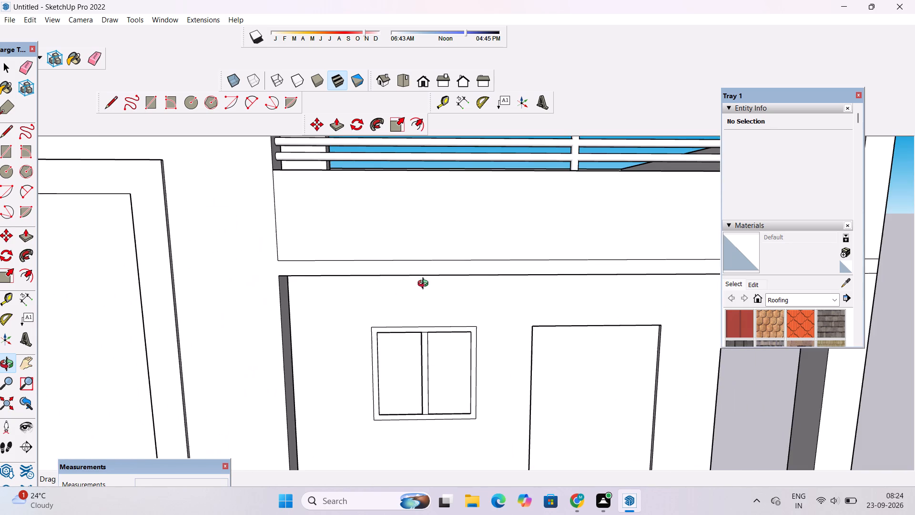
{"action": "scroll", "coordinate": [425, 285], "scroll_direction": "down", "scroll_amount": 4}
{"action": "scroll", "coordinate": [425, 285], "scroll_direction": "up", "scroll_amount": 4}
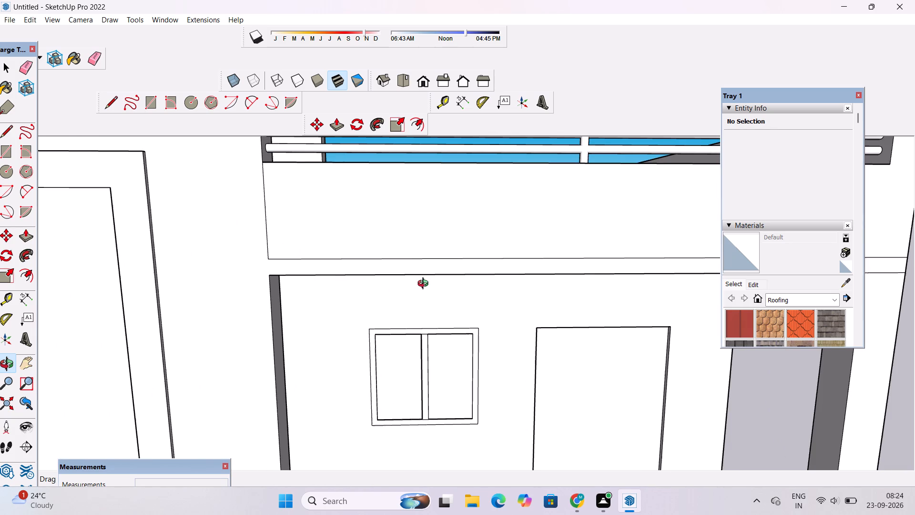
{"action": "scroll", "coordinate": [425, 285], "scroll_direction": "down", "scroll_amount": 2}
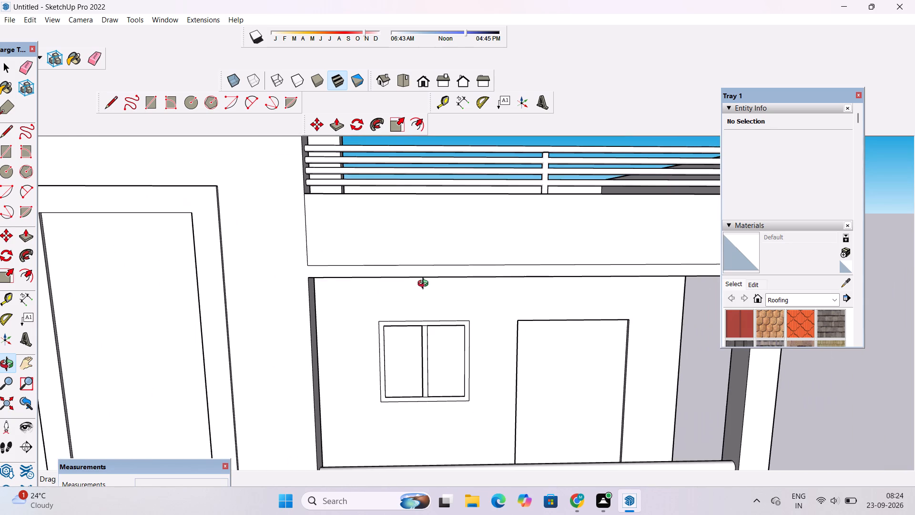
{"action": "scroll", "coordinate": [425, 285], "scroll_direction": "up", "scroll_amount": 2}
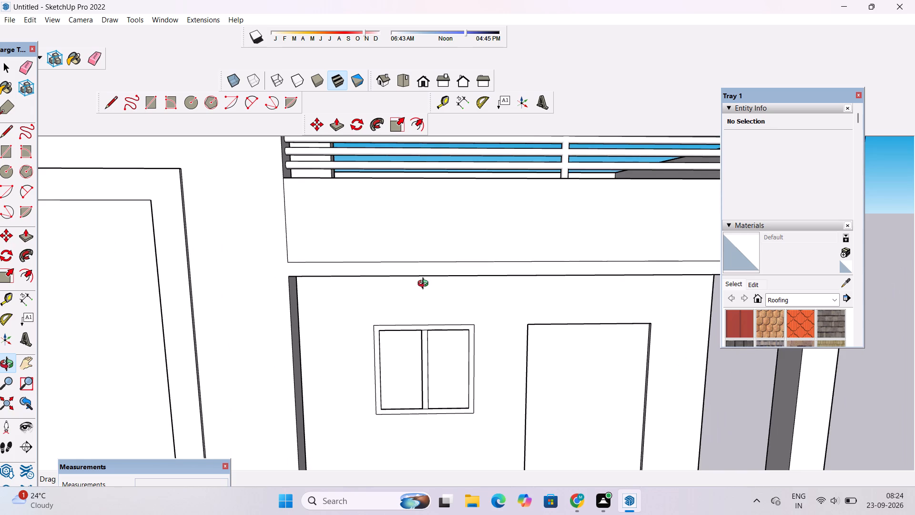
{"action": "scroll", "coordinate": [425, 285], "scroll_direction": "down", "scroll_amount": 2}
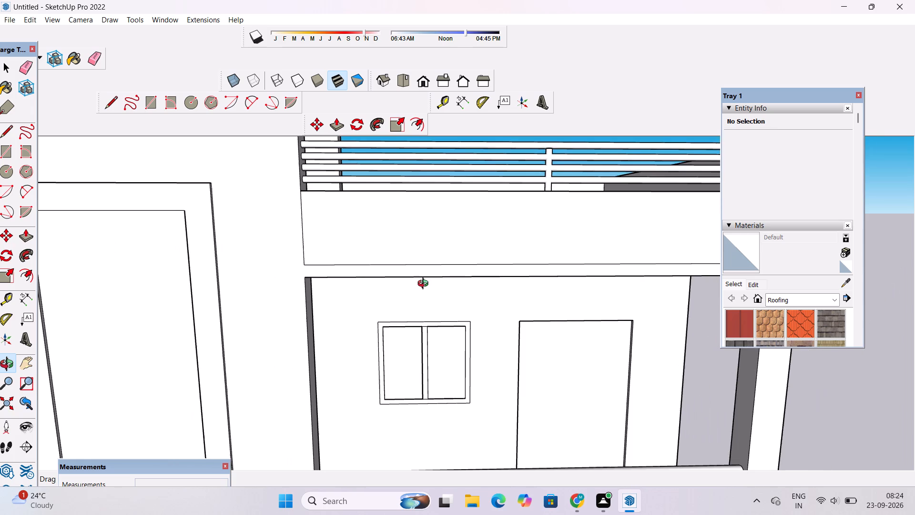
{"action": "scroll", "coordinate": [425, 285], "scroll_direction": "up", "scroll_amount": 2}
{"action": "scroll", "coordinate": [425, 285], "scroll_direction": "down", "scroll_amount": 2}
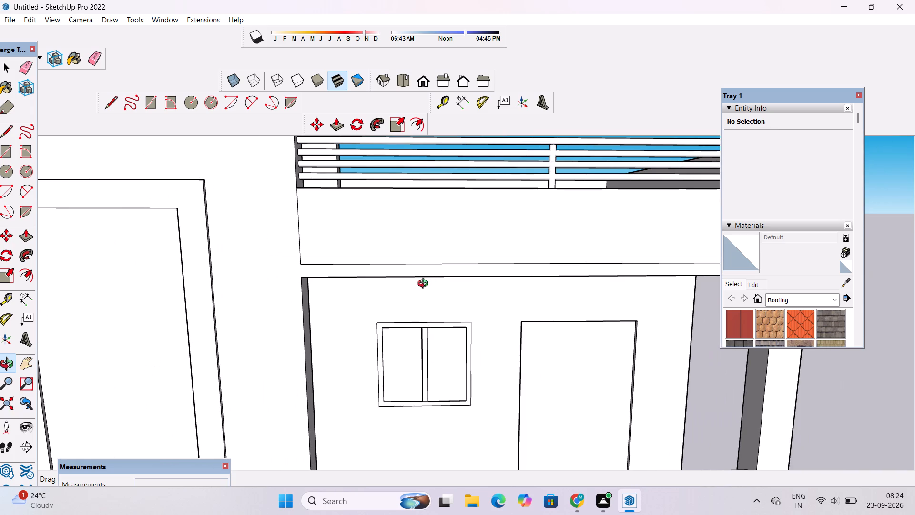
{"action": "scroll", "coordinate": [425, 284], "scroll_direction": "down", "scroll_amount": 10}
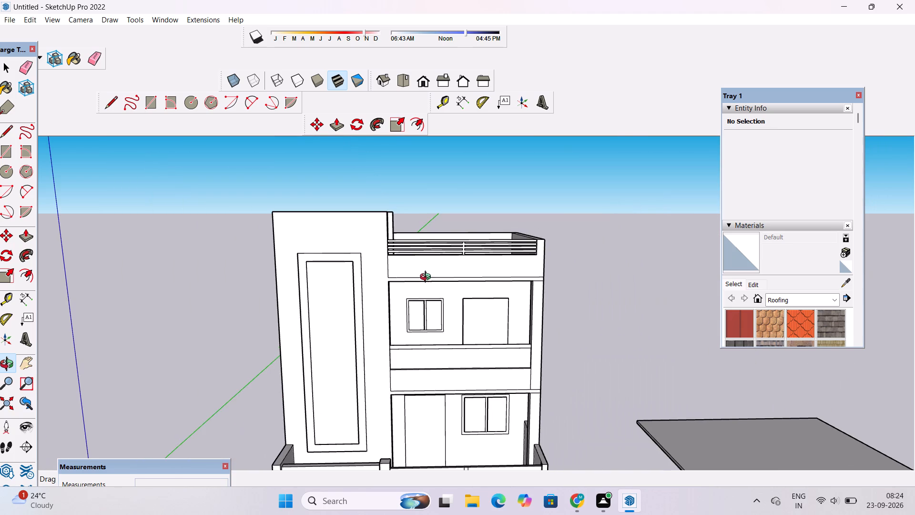
Push/Pull the border face of the tall front wall panel outward by a further 3".
{"action": "left_click_drag", "start_coordinate": [426, 309], "coordinate": [472, 227], "text": "shift"}
{"action": "scroll", "coordinate": [487, 229], "scroll_direction": "up", "scroll_amount": 4}
{"action": "left_click_drag", "start_coordinate": [468, 247], "coordinate": [413, 291]}
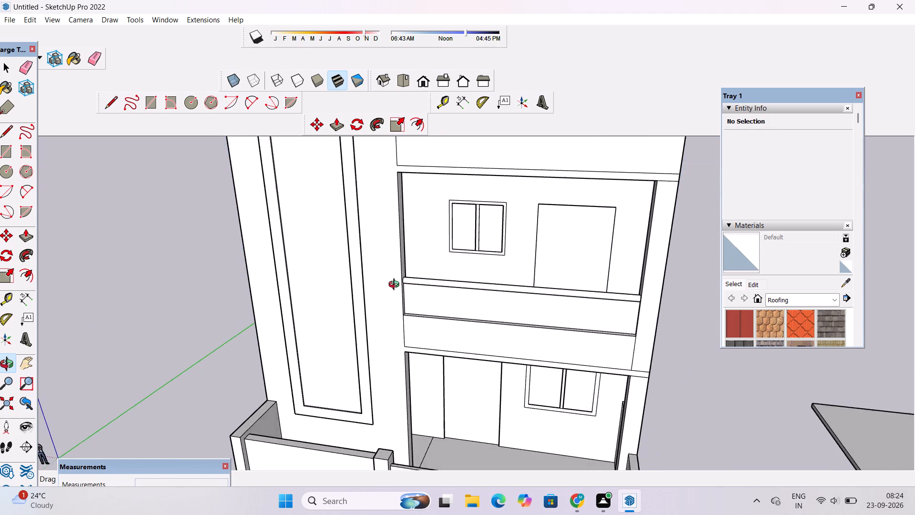
{"action": "scroll", "coordinate": [396, 286], "scroll_direction": "down", "scroll_amount": 5}
{"action": "left_click_drag", "start_coordinate": [349, 238], "coordinate": [424, 302], "text": "shift"}
{"action": "scroll", "coordinate": [415, 300], "scroll_direction": "up", "scroll_amount": 4}
{"action": "left_click_drag", "start_coordinate": [356, 310], "coordinate": [564, 297]}
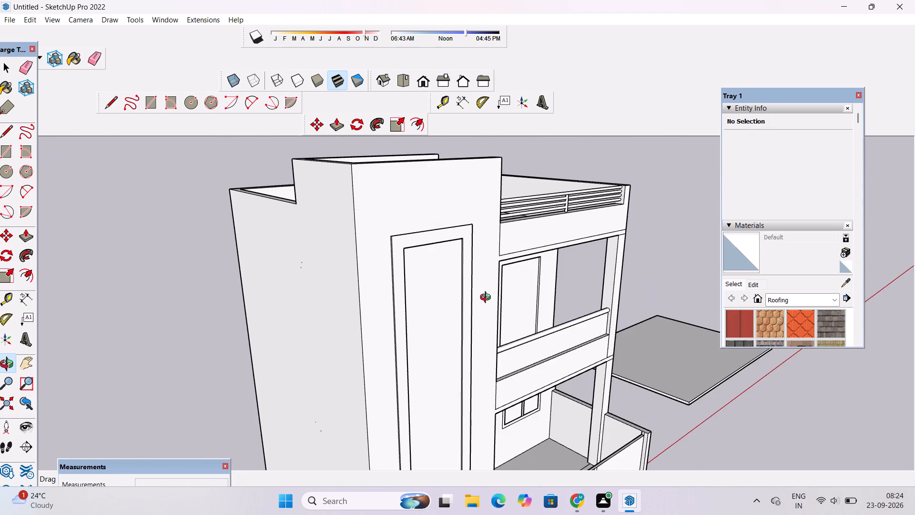
{"action": "scroll", "coordinate": [452, 278], "scroll_direction": "up", "scroll_amount": 4}
{"action": "left_click_drag", "start_coordinate": [392, 276], "coordinate": [438, 253]}
{"action": "left_click_drag", "start_coordinate": [464, 295], "coordinate": [456, 240], "text": "shift"}
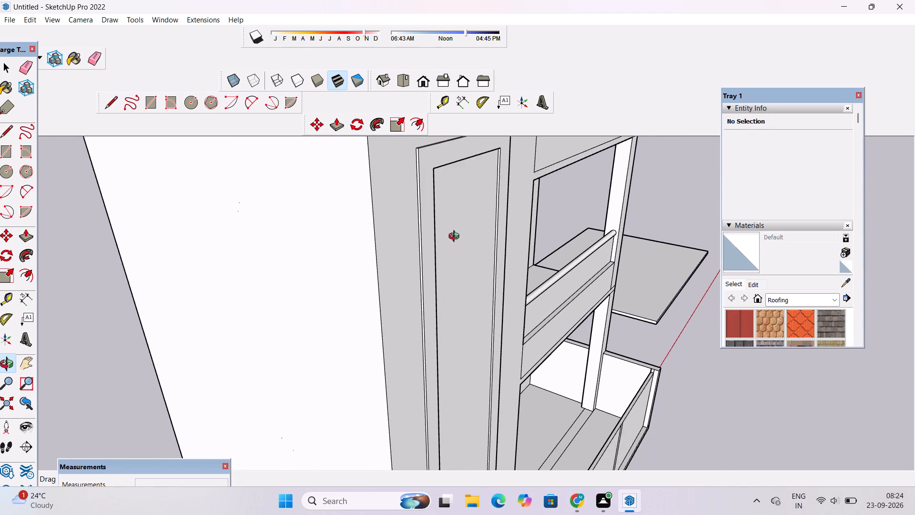
{"action": "scroll", "coordinate": [456, 237], "scroll_direction": "down", "scroll_amount": 5}
{"action": "left_click_drag", "start_coordinate": [455, 240], "coordinate": [439, 251], "text": "shift"}
{"action": "scroll", "coordinate": [439, 251], "scroll_direction": "up", "scroll_amount": 1}
{"action": "left_click_drag", "start_coordinate": [439, 251], "coordinate": [439, 240], "text": "shift"}
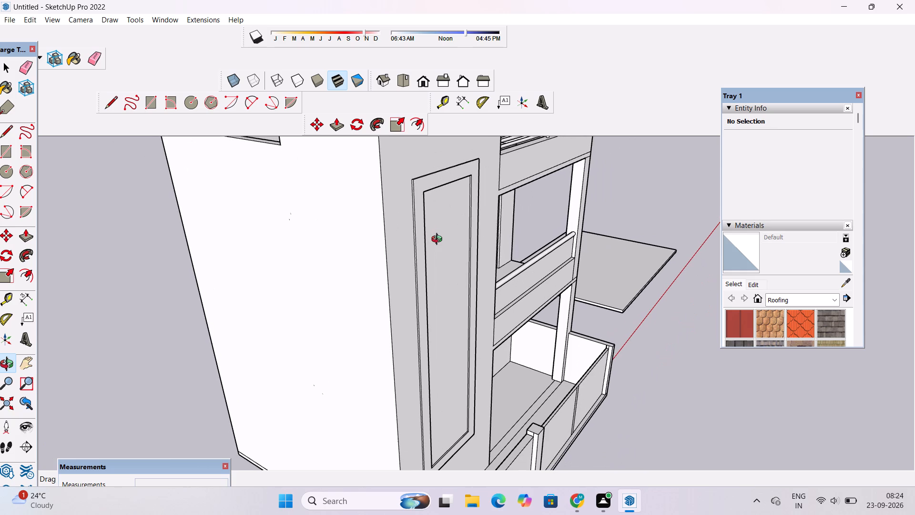
{"action": "key", "text": "p"}
{"action": "left_click", "coordinate": [419, 245]}
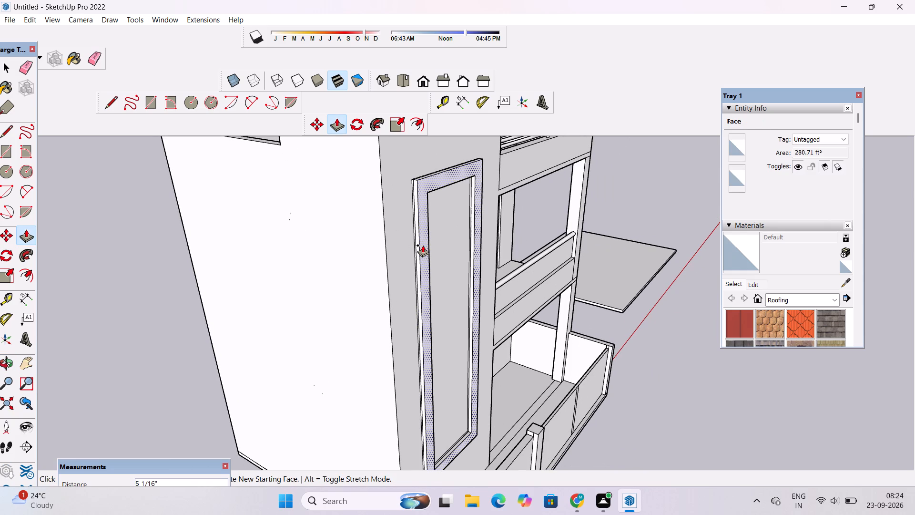
{"action": "type", "text": "3\""}
{"action": "key", "text": "Return"}
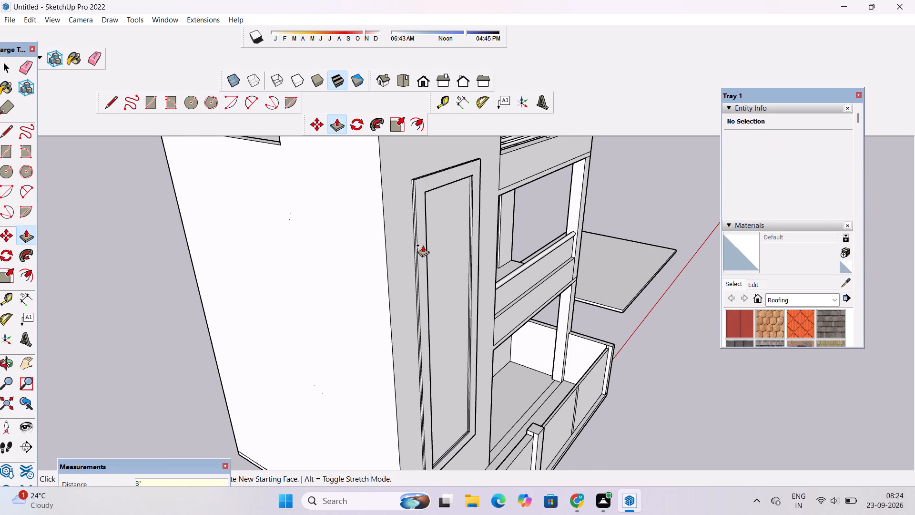
Examine the thickened panel border from the front and the whole building from a raised, distant viewpoint.
{"action": "scroll", "coordinate": [423, 250], "scroll_direction": "down", "scroll_amount": 2}
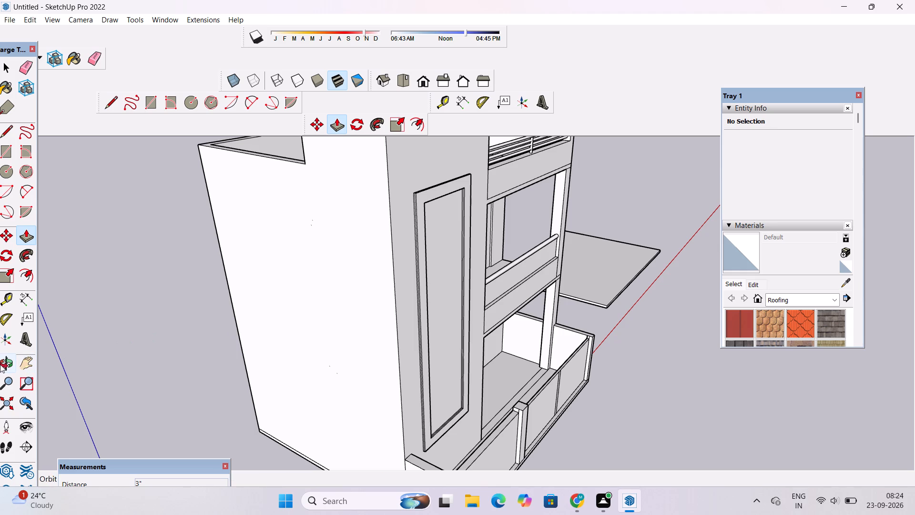
{"action": "left_click", "coordinate": [0, 364]}
{"action": "left_click_drag", "start_coordinate": [407, 323], "coordinate": [262, 342]}
{"action": "scroll", "coordinate": [336, 304], "scroll_direction": "up", "scroll_amount": 3}
{"action": "scroll", "coordinate": [336, 304], "scroll_direction": "down", "scroll_amount": 3}
{"action": "scroll", "coordinate": [336, 304], "scroll_direction": "up", "scroll_amount": 2}
{"action": "scroll", "coordinate": [336, 304], "scroll_direction": "down", "scroll_amount": 3}
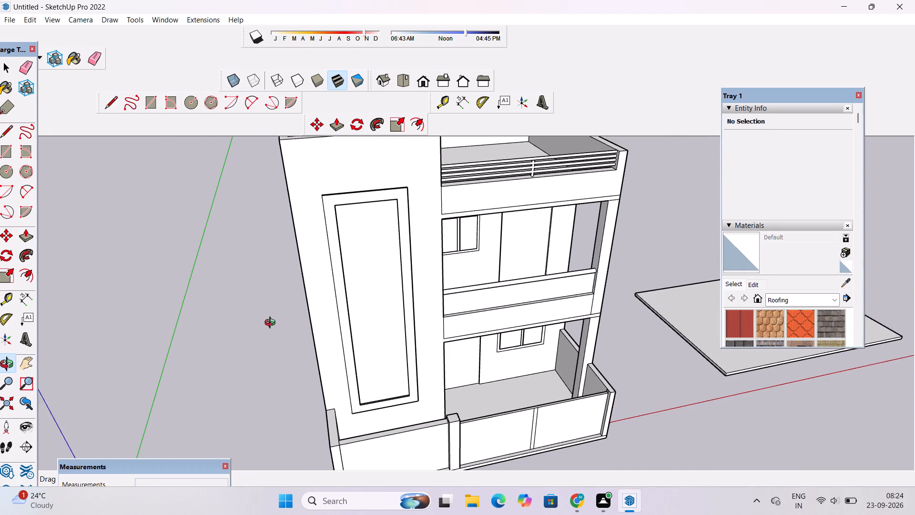
{"action": "scroll", "coordinate": [269, 324], "scroll_direction": "up", "scroll_amount": 5}
{"action": "scroll", "coordinate": [261, 328], "scroll_direction": "down", "scroll_amount": 16}
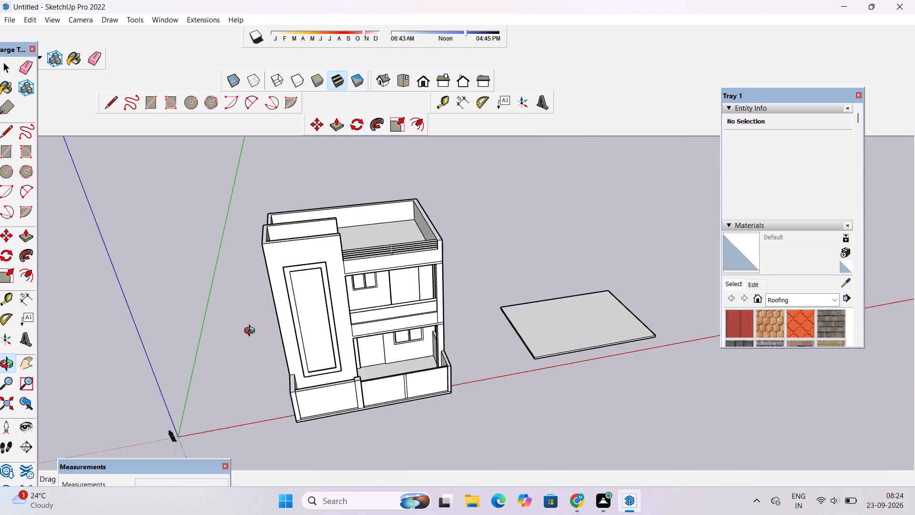
{"action": "scroll", "coordinate": [252, 332], "scroll_direction": "down", "scroll_amount": 2}
{"action": "left_click_drag", "start_coordinate": [252, 332], "coordinate": [371, 319]}
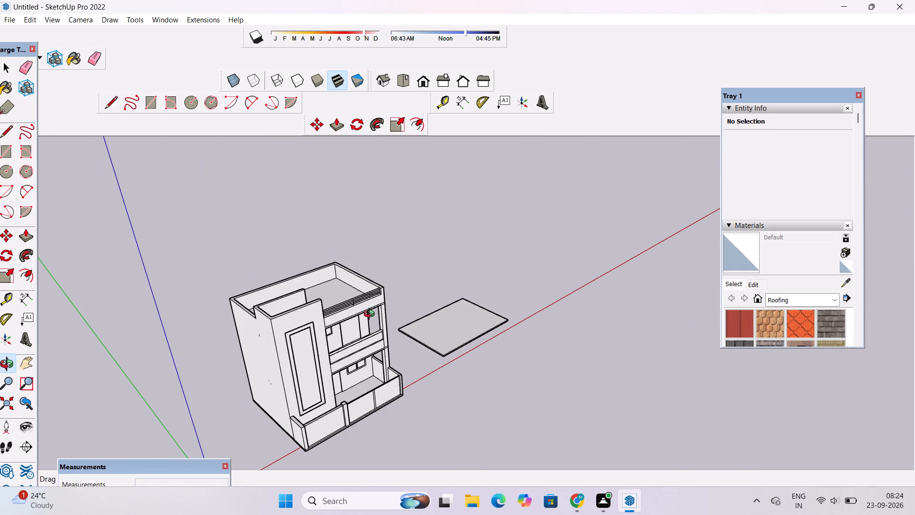
Examine the outer side of the panel border up close from the building's corner.
{"action": "scroll", "coordinate": [371, 315], "scroll_direction": "down", "scroll_amount": 5}
{"action": "scroll", "coordinate": [342, 332], "scroll_direction": "up", "scroll_amount": 4}
{"action": "left_click_drag", "start_coordinate": [310, 343], "coordinate": [386, 303], "text": "shift"}
{"action": "scroll", "coordinate": [387, 313], "scroll_direction": "up", "scroll_amount": 6}
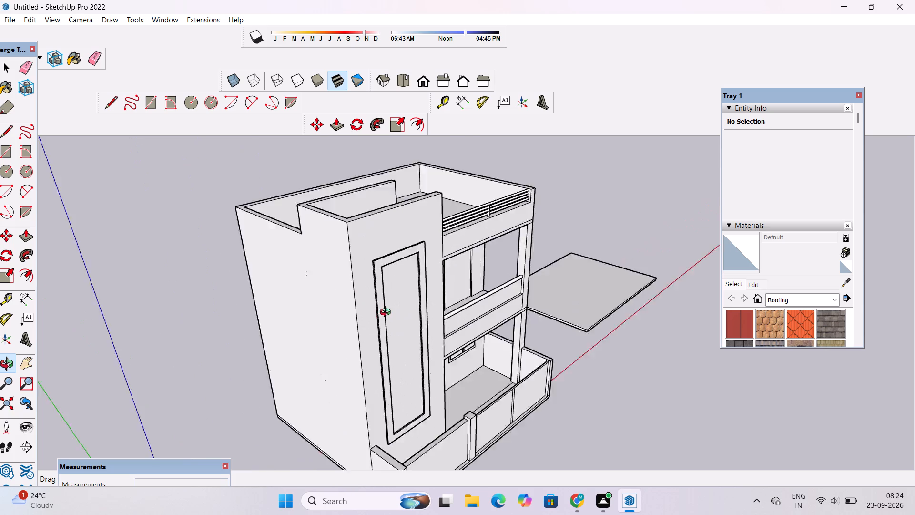
{"action": "scroll", "coordinate": [387, 313], "scroll_direction": "up", "scroll_amount": 18}
{"action": "left_click_drag", "start_coordinate": [354, 283], "coordinate": [385, 299], "text": "shift"}
{"action": "left_click_drag", "start_coordinate": [376, 306], "coordinate": [407, 307]}
{"action": "left_click", "coordinate": [407, 307]}
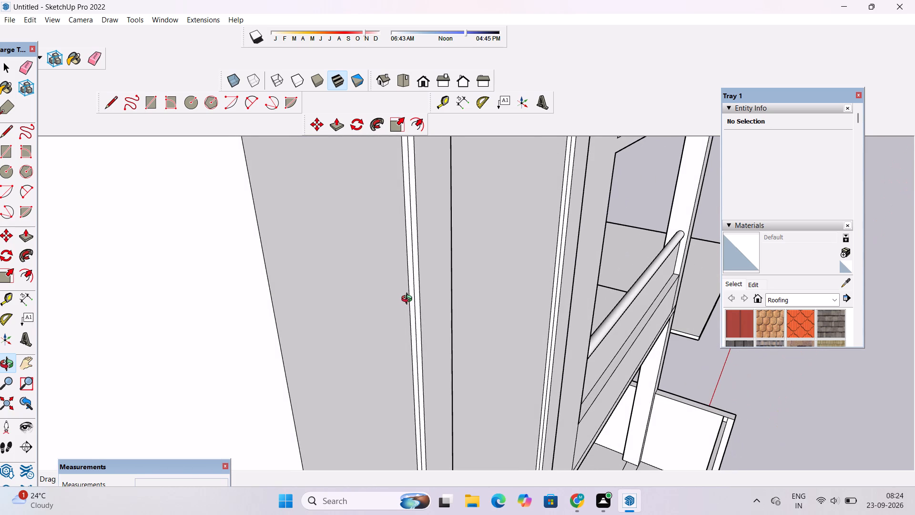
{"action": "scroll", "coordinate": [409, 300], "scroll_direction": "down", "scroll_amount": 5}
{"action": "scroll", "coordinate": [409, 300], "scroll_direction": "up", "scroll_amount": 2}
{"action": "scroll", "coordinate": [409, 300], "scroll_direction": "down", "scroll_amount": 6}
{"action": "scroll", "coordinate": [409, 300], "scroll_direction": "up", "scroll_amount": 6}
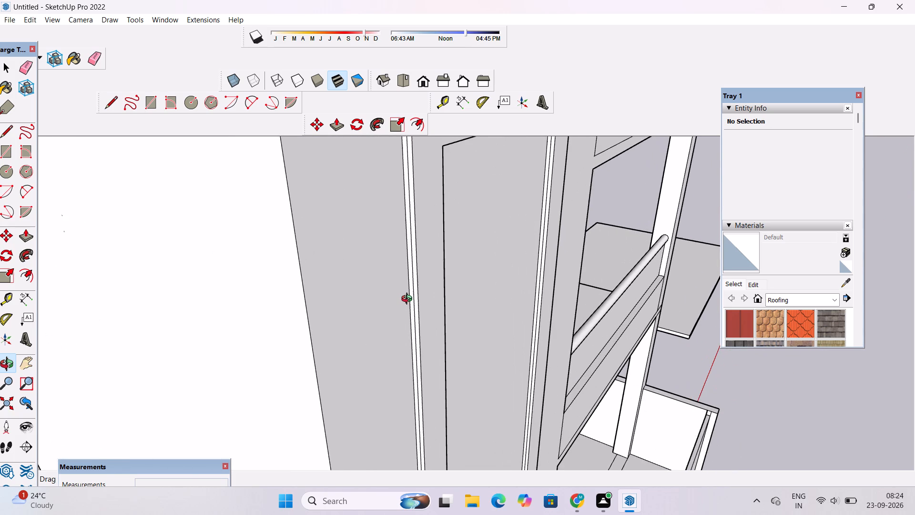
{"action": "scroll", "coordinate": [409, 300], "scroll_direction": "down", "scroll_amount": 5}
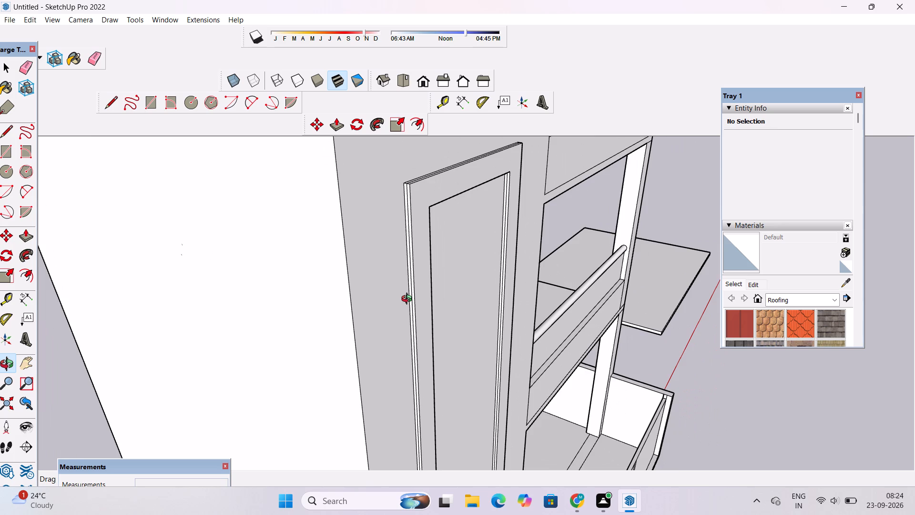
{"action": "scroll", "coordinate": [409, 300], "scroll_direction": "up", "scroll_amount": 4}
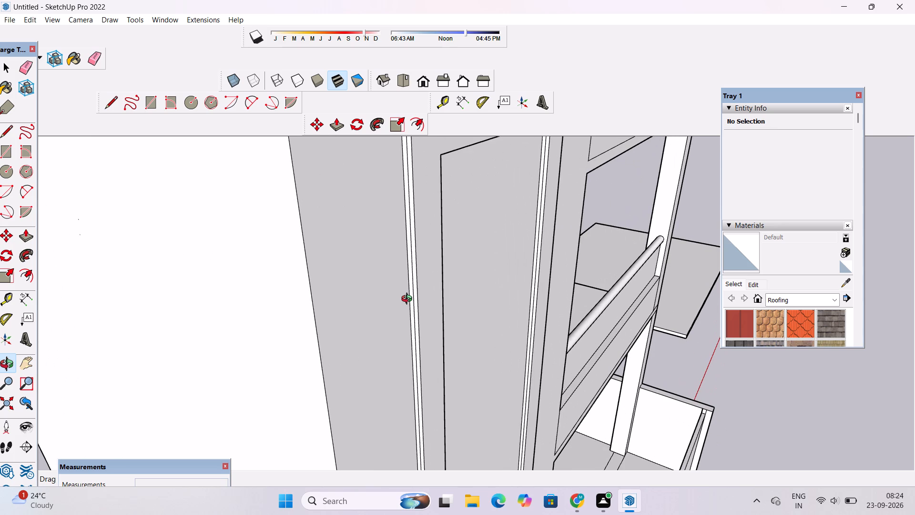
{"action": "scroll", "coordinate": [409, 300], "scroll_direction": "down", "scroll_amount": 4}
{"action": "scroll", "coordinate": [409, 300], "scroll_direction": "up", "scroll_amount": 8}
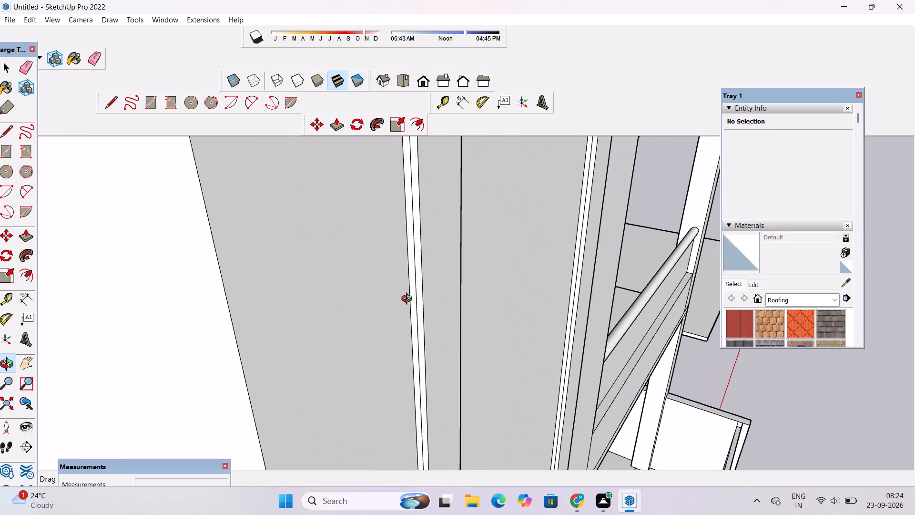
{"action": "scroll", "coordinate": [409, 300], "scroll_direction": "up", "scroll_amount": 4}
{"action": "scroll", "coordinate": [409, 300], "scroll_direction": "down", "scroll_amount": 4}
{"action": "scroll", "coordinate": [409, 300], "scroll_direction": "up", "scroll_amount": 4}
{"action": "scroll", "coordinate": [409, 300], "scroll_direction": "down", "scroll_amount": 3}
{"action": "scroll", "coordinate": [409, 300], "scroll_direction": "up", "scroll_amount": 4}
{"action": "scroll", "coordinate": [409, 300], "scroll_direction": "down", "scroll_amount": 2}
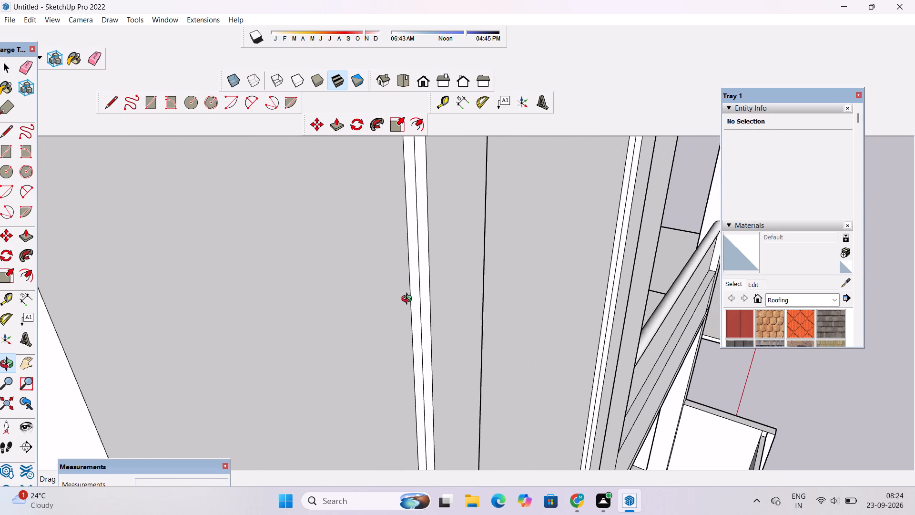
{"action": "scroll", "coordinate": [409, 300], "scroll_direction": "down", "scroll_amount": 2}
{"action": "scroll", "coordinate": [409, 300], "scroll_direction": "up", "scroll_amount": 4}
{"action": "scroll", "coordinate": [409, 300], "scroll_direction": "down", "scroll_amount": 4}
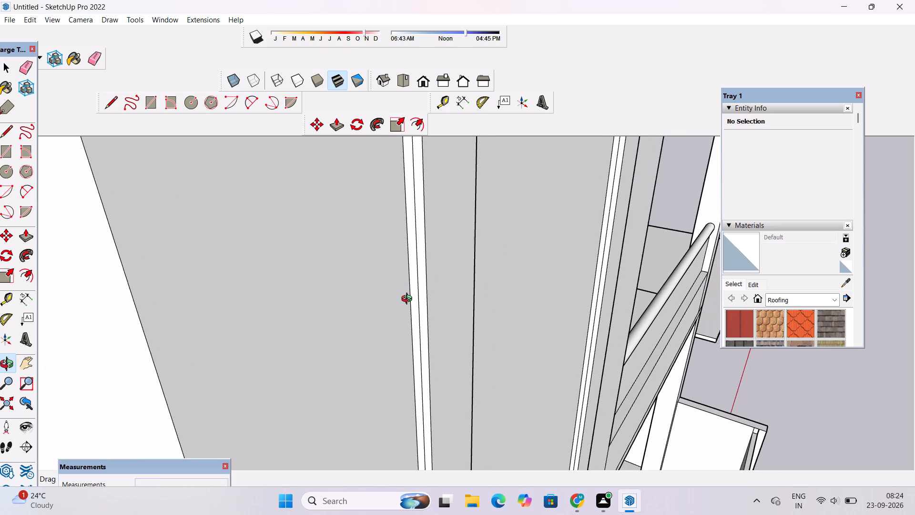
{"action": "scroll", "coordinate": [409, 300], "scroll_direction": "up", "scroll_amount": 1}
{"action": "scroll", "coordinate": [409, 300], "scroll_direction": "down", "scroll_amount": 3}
Erase the vertical seam line running along the outer side face of the raised panel border.
{"action": "left_click_drag", "start_coordinate": [426, 305], "coordinate": [433, 310]}
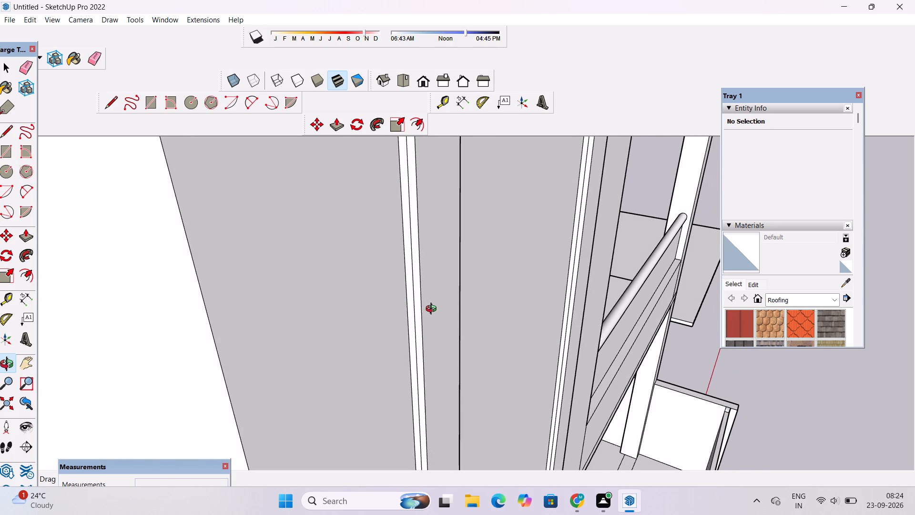
{"action": "scroll", "coordinate": [433, 310], "scroll_direction": "up", "scroll_amount": 2}
{"action": "left_click_drag", "start_coordinate": [433, 310], "coordinate": [437, 315], "text": "shift"}
{"action": "key", "text": "e"}
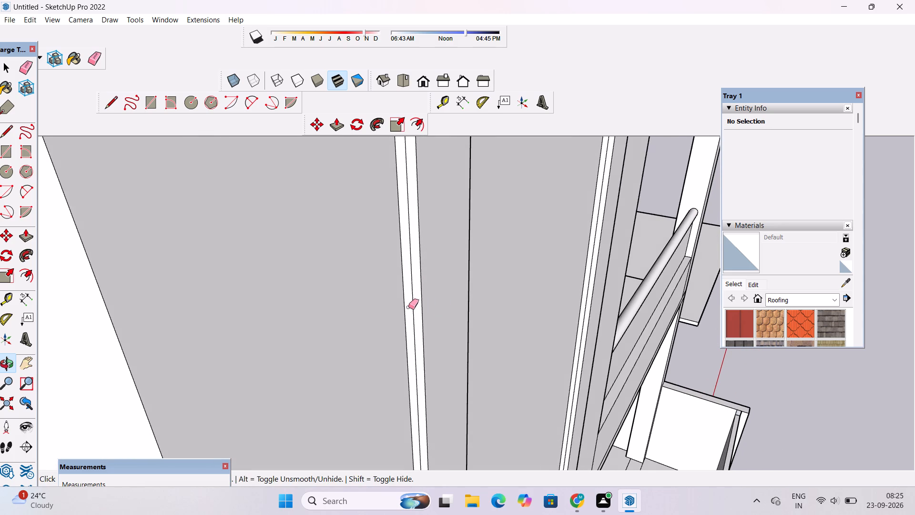
{"action": "left_click", "coordinate": [411, 297]}
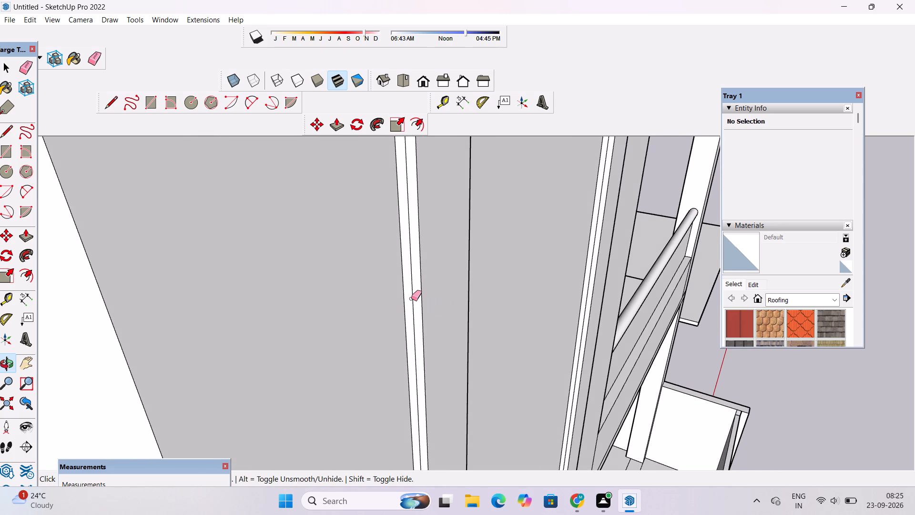
{"action": "left_click", "coordinate": [414, 302]}
{"action": "scroll", "coordinate": [416, 302], "scroll_direction": "down", "scroll_amount": 11}
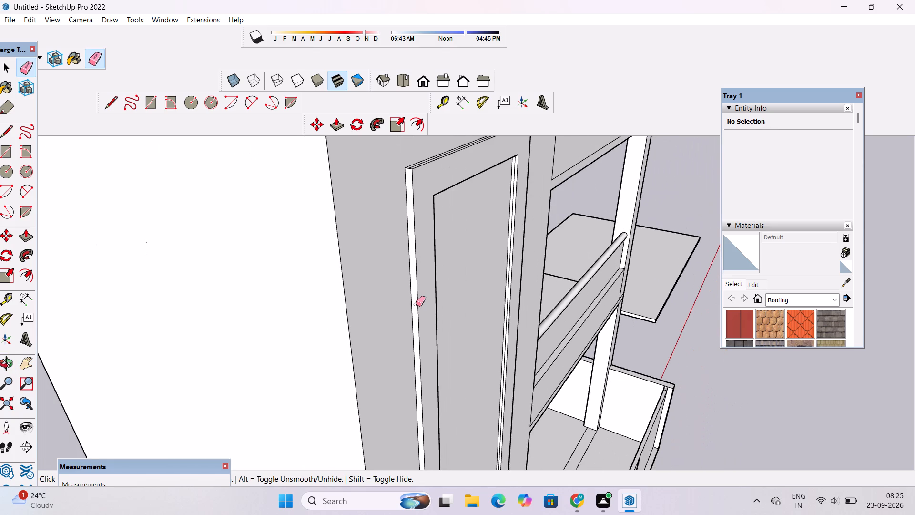
{"action": "scroll", "coordinate": [416, 304], "scroll_direction": "down", "scroll_amount": 1}
{"action": "scroll", "coordinate": [416, 304], "scroll_direction": "up", "scroll_amount": 4}
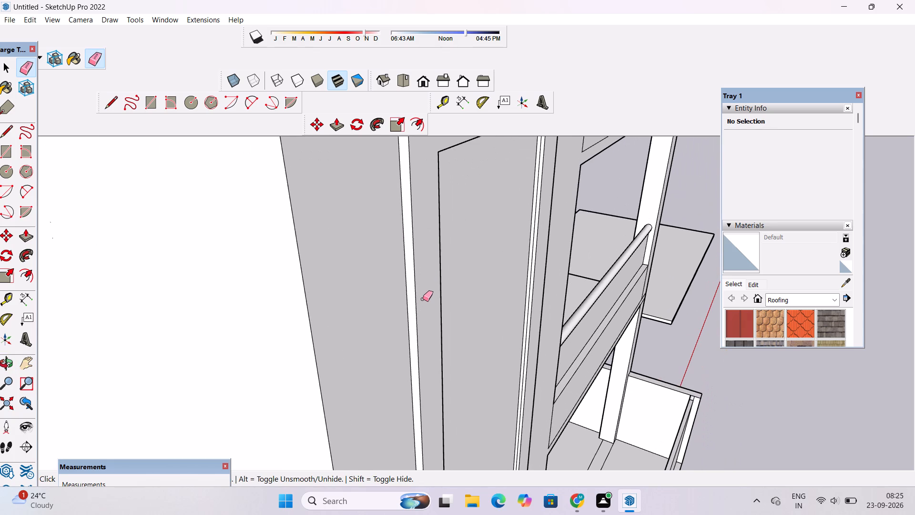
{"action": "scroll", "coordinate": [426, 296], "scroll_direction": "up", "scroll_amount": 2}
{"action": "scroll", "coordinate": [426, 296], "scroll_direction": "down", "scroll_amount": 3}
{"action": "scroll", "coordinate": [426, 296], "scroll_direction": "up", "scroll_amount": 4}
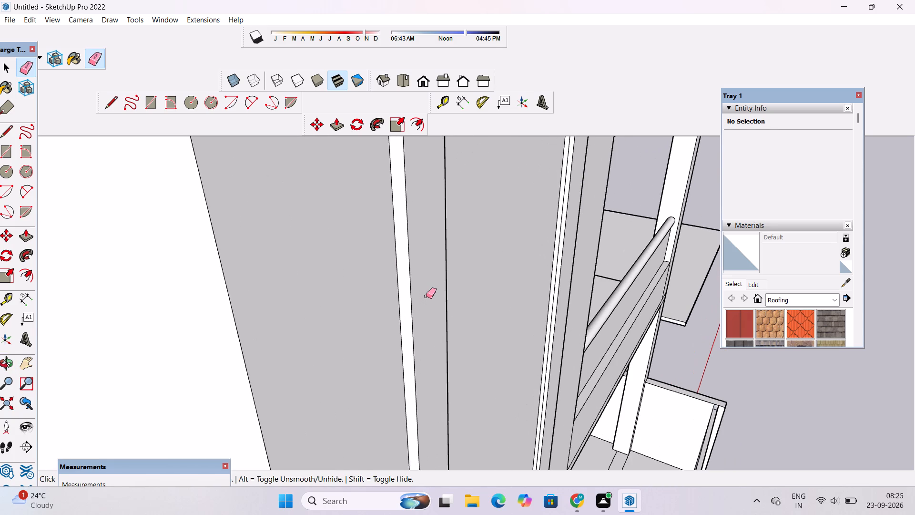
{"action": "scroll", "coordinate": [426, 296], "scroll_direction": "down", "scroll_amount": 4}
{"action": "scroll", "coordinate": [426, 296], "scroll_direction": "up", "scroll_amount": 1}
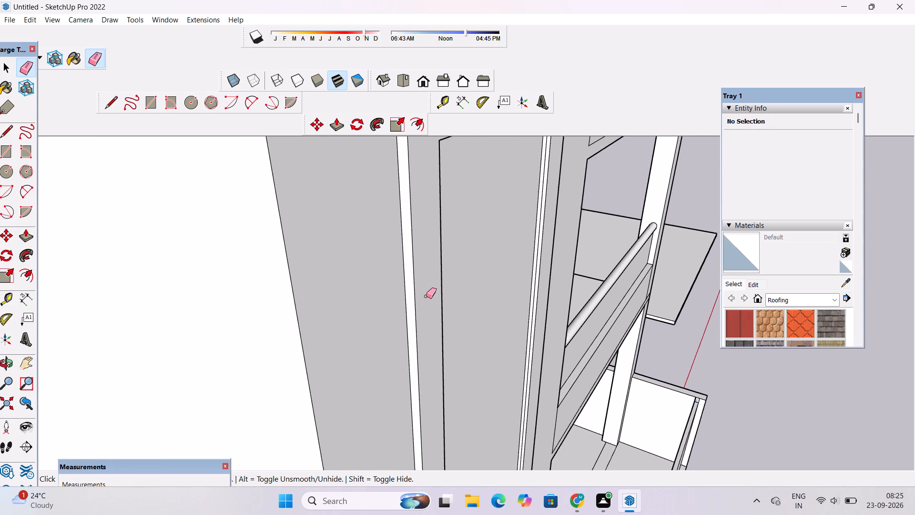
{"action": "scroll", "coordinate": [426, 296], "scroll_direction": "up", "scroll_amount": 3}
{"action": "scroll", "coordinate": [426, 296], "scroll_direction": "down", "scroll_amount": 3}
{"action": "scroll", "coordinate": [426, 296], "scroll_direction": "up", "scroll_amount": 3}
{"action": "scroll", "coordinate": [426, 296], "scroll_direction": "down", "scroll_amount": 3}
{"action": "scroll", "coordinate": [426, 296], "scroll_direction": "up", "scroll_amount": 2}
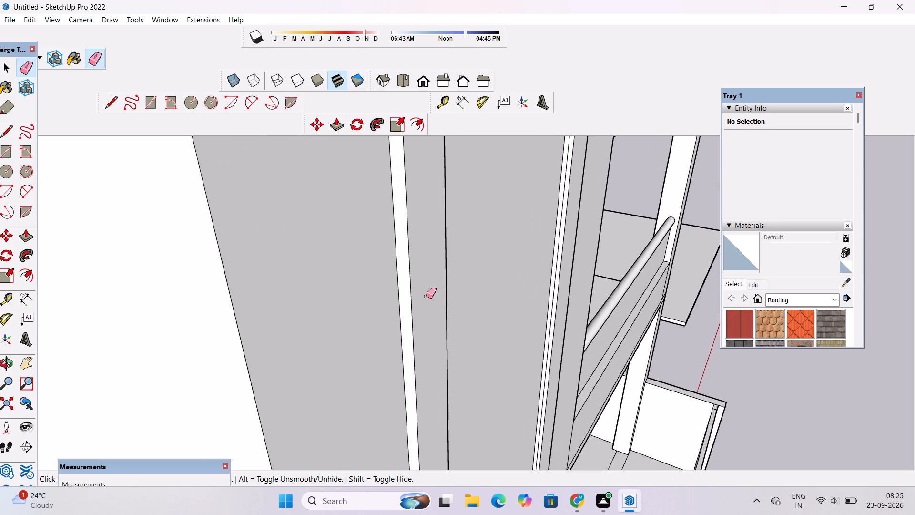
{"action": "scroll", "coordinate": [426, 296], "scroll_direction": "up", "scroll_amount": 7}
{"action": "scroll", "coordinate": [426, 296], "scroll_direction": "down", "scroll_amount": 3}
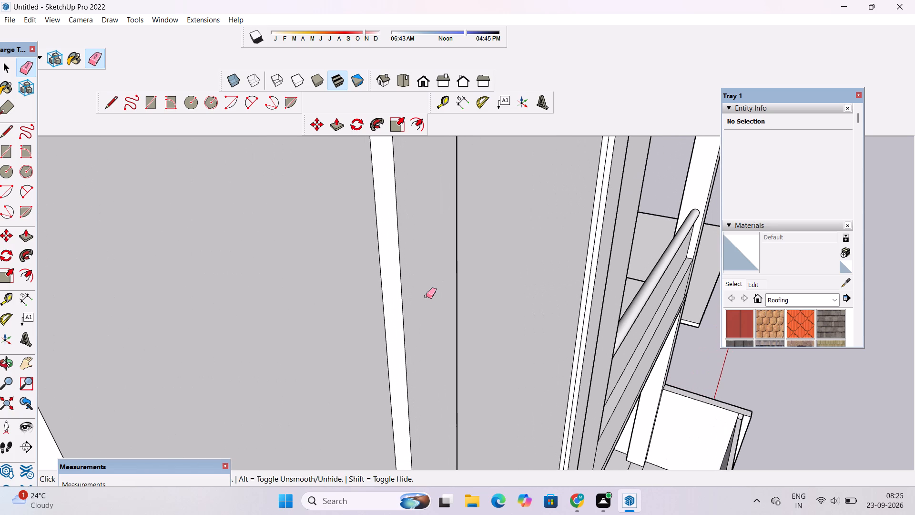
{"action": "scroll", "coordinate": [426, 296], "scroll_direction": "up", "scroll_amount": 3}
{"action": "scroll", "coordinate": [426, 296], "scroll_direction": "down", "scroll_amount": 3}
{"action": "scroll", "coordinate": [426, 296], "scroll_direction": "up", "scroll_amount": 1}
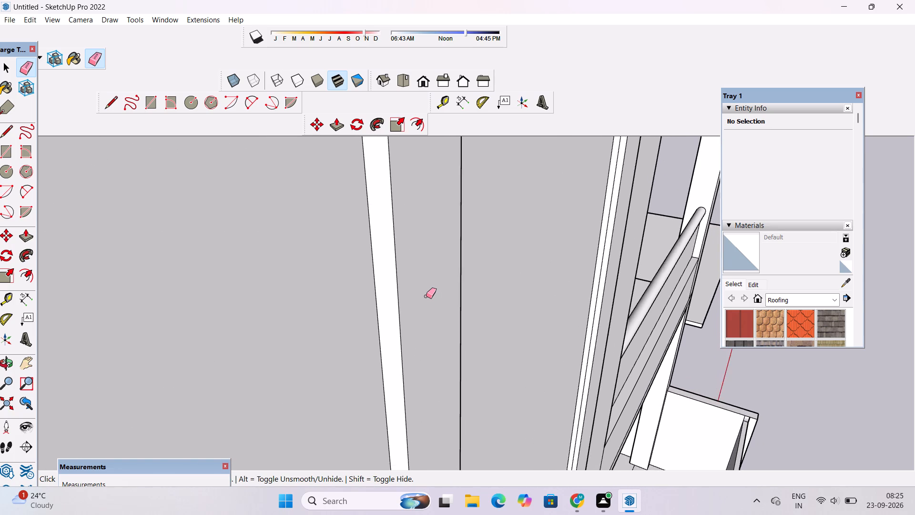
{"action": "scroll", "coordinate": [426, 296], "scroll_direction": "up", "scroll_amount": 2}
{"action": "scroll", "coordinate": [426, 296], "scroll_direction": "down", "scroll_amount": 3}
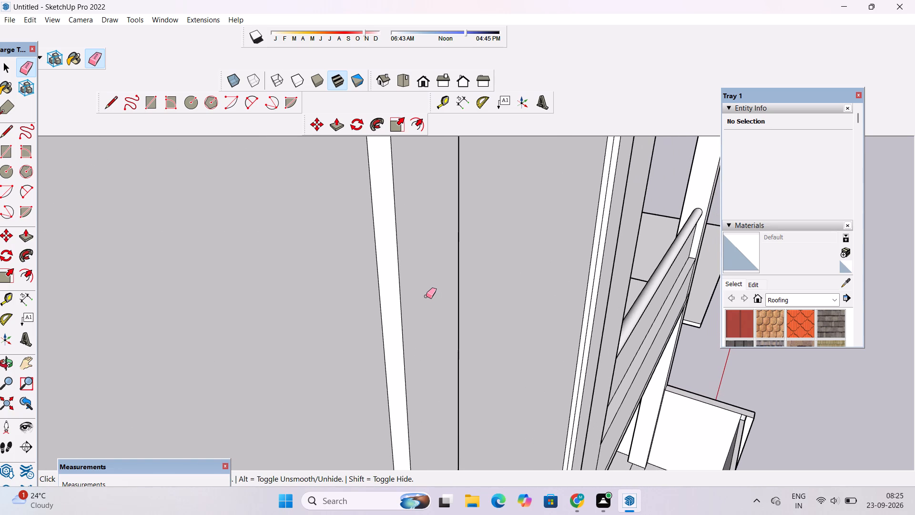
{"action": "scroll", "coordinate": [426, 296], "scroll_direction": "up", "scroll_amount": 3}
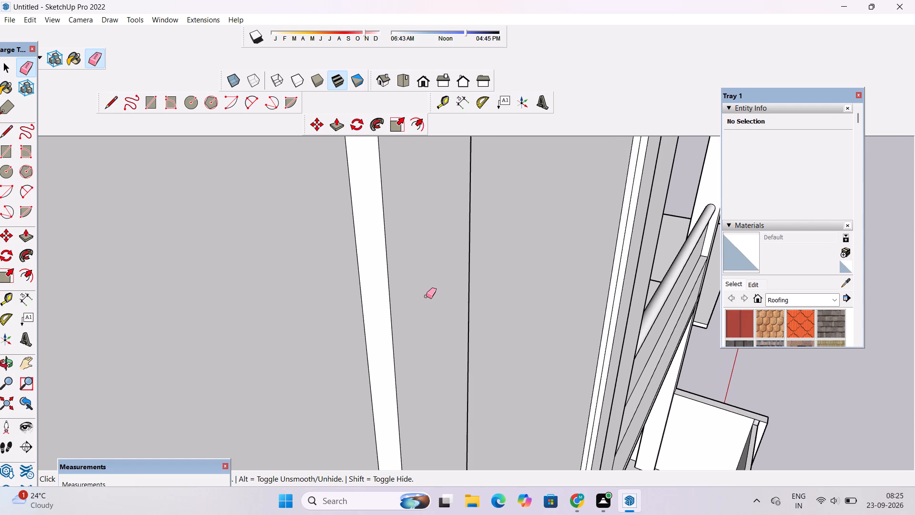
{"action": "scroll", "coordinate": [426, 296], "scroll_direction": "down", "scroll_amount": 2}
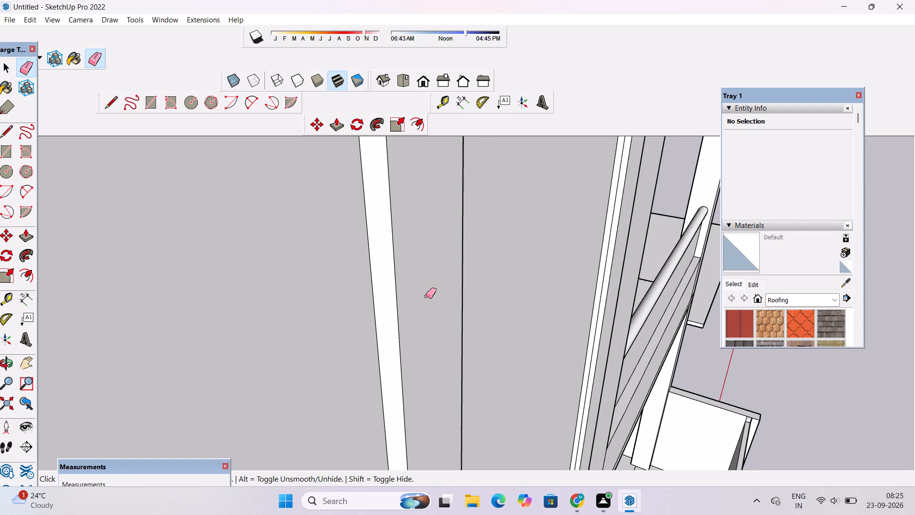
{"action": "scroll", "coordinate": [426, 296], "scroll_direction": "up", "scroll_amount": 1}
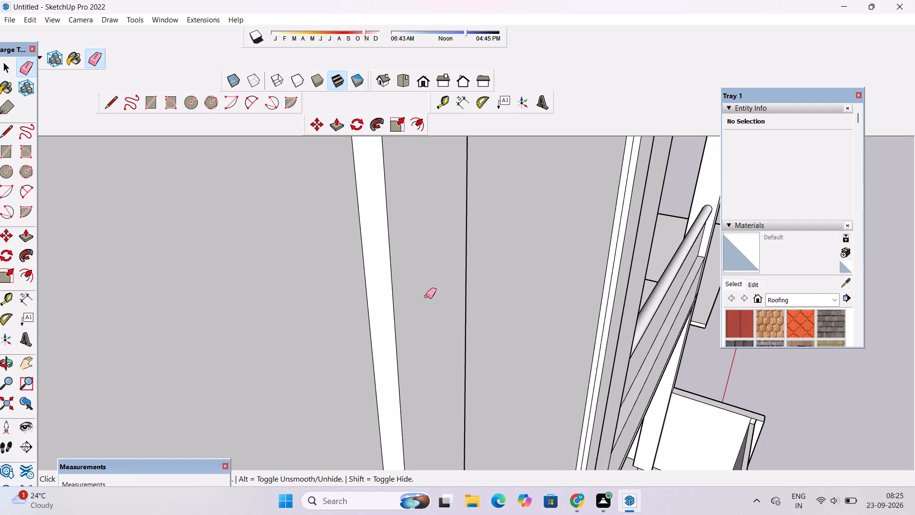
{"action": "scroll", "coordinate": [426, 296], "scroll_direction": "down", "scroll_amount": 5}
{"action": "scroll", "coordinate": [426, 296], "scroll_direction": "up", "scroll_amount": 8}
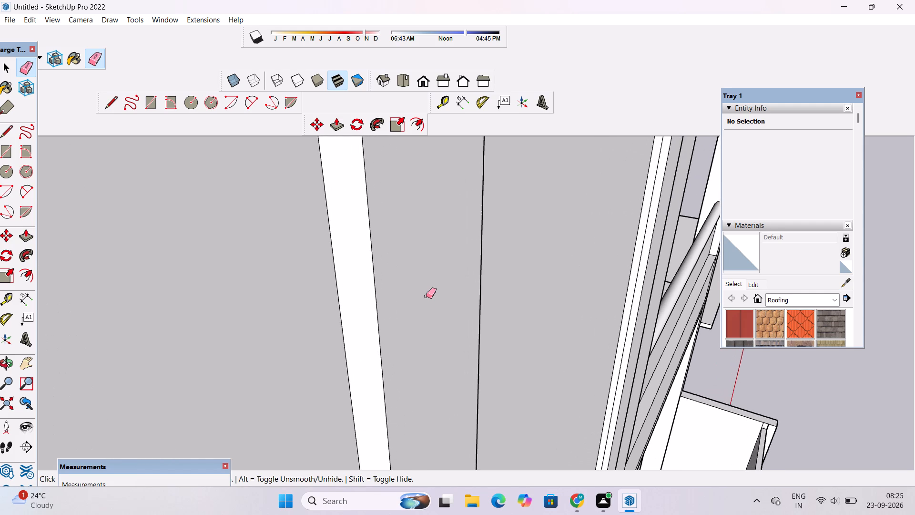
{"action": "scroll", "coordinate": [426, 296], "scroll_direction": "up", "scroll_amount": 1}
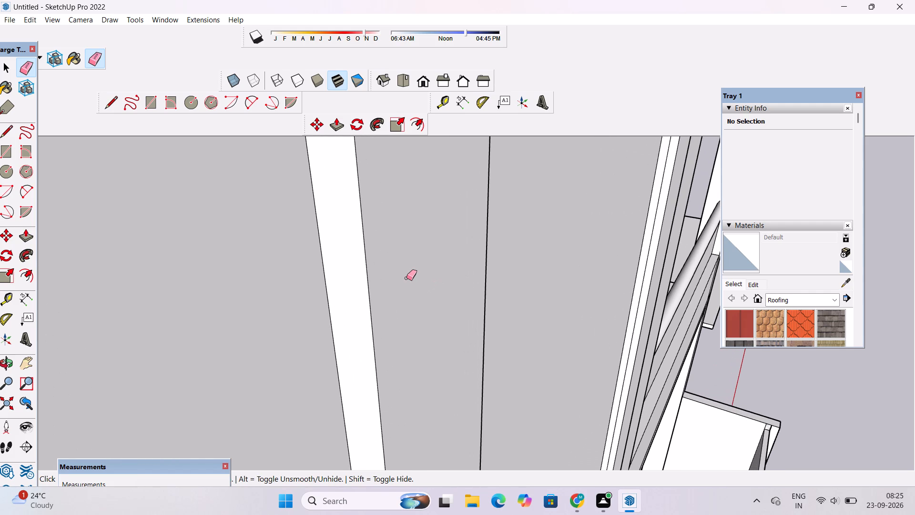
Erase the seam line running along the top face of the tall front wall panel's raised border.
{"action": "scroll", "coordinate": [367, 253], "scroll_direction": "down", "scroll_amount": 2}
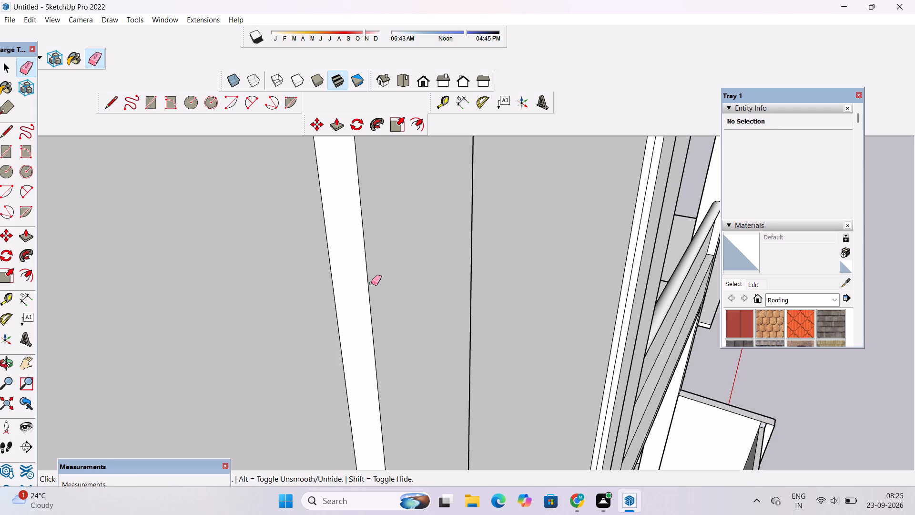
{"action": "scroll", "coordinate": [374, 286], "scroll_direction": "down", "scroll_amount": 6}
{"action": "scroll", "coordinate": [375, 287], "scroll_direction": "up", "scroll_amount": 2}
{"action": "scroll", "coordinate": [375, 288], "scroll_direction": "down", "scroll_amount": 15}
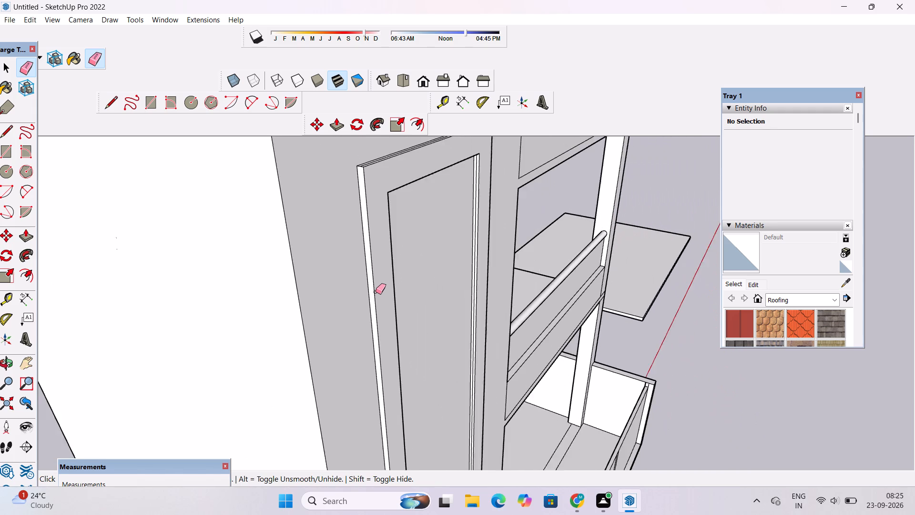
{"action": "scroll", "coordinate": [376, 292], "scroll_direction": "down", "scroll_amount": 3}
{"action": "scroll", "coordinate": [365, 173], "scroll_direction": "up", "scroll_amount": 15}
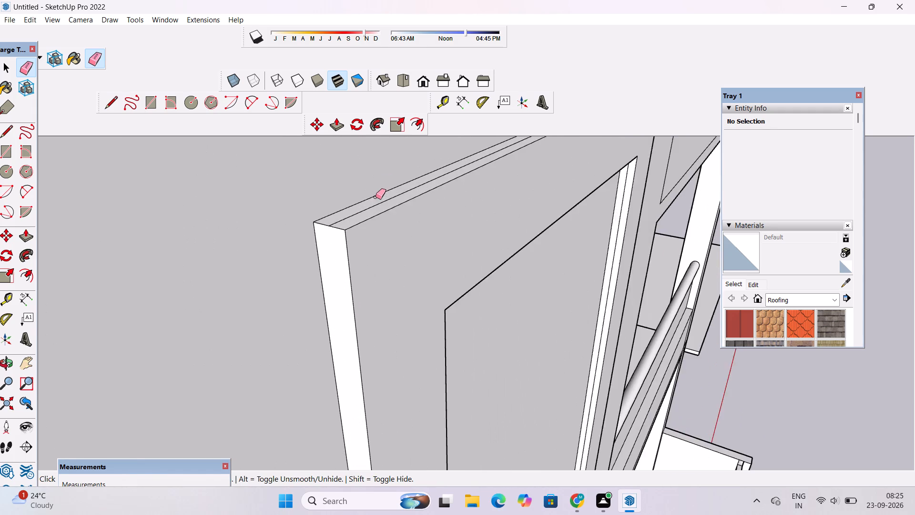
{"action": "scroll", "coordinate": [376, 197], "scroll_direction": "up", "scroll_amount": 13}
{"action": "left_click_drag", "start_coordinate": [378, 205], "coordinate": [385, 221]}
{"action": "scroll", "coordinate": [321, 222], "scroll_direction": "down", "scroll_amount": 3}
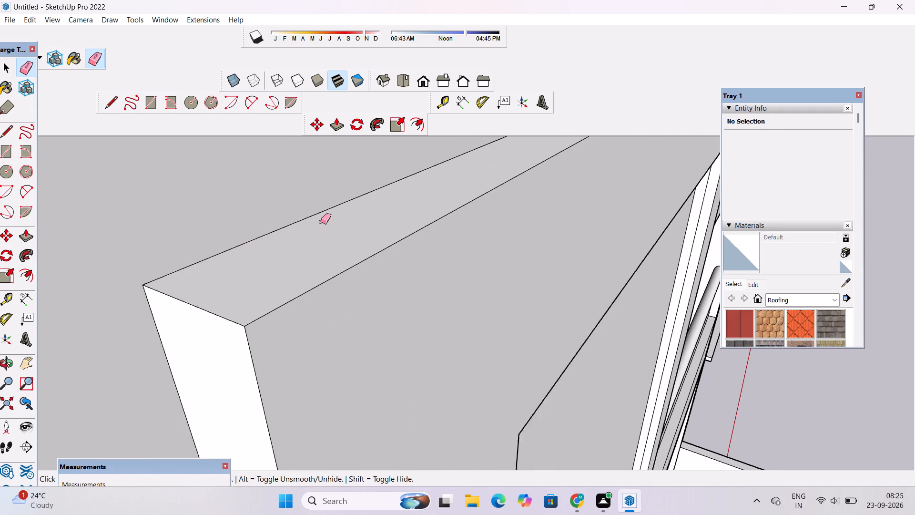
Erase the vertical seam line on the inner side face of the raised panel border nearest the balcony.
{"action": "scroll", "coordinate": [321, 222], "scroll_direction": "down", "scroll_amount": 3}
{"action": "scroll", "coordinate": [321, 222], "scroll_direction": "up", "scroll_amount": 1}
{"action": "scroll", "coordinate": [321, 222], "scroll_direction": "down", "scroll_amount": 13}
{"action": "key", "text": "o"}
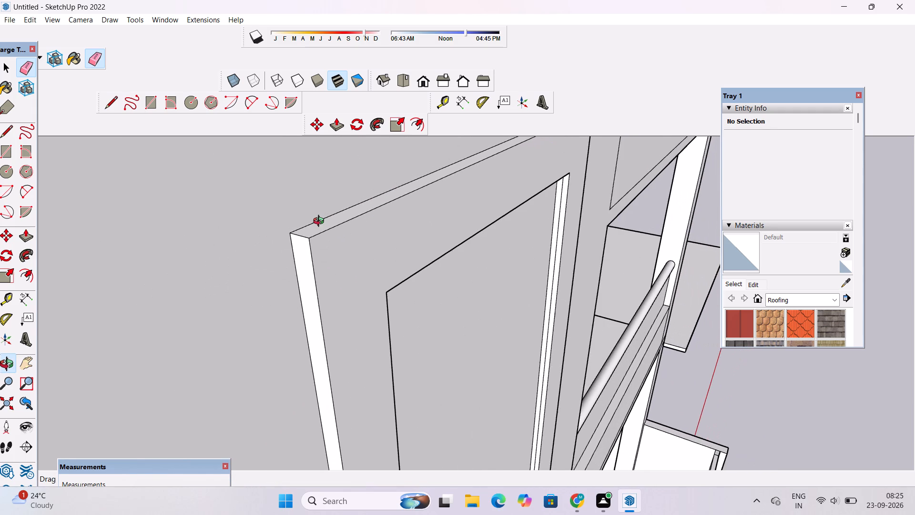
{"action": "scroll", "coordinate": [321, 222], "scroll_direction": "down", "scroll_amount": 6}
{"action": "left_click_drag", "start_coordinate": [438, 247], "coordinate": [308, 250]}
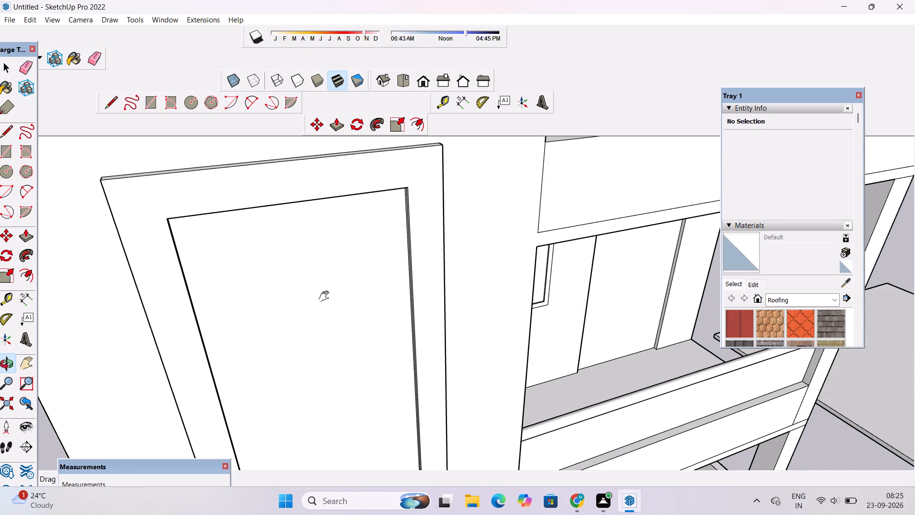
{"action": "left_click_drag", "start_coordinate": [326, 297], "coordinate": [348, 246], "text": "shift"}
{"action": "scroll", "coordinate": [346, 250], "scroll_direction": "up", "scroll_amount": 4}
{"action": "left_click_drag", "start_coordinate": [373, 263], "coordinate": [456, 262]}
{"action": "left_click_drag", "start_coordinate": [519, 271], "coordinate": [428, 291], "text": "shift"}
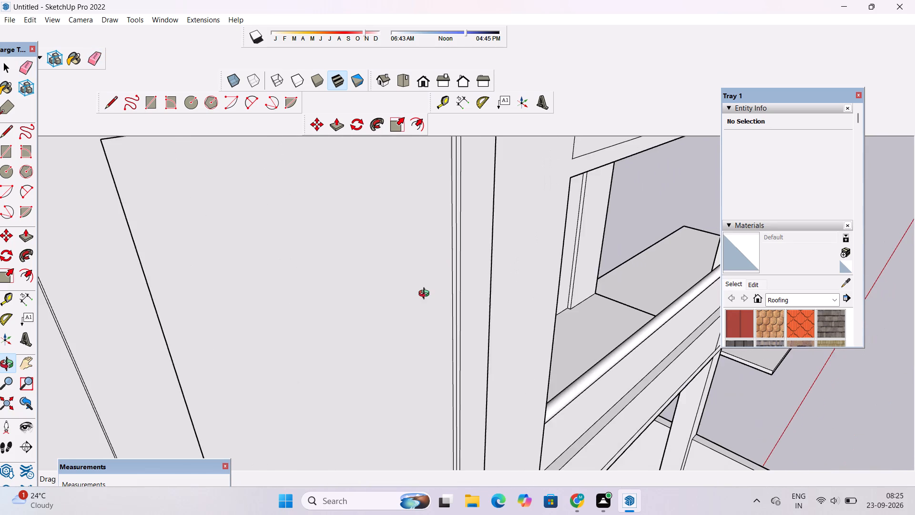
{"action": "scroll", "coordinate": [427, 295], "scroll_direction": "up", "scroll_amount": 4}
{"action": "left_click_drag", "start_coordinate": [440, 311], "coordinate": [465, 317]}
{"action": "left_click_drag", "start_coordinate": [487, 311], "coordinate": [482, 312], "text": "shift"}
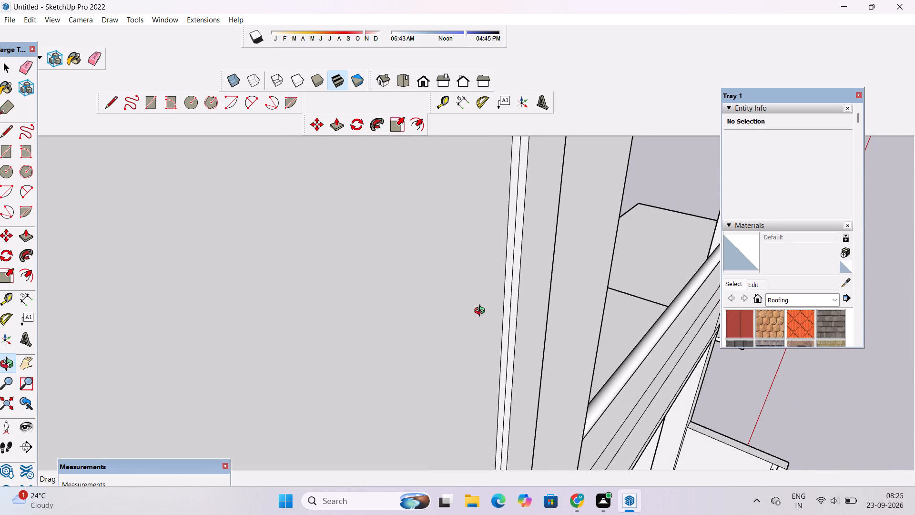
{"action": "key", "text": "e"}
{"action": "scroll", "coordinate": [505, 308], "scroll_direction": "up", "scroll_amount": 10}
{"action": "left_click_drag", "start_coordinate": [516, 293], "coordinate": [519, 297]}
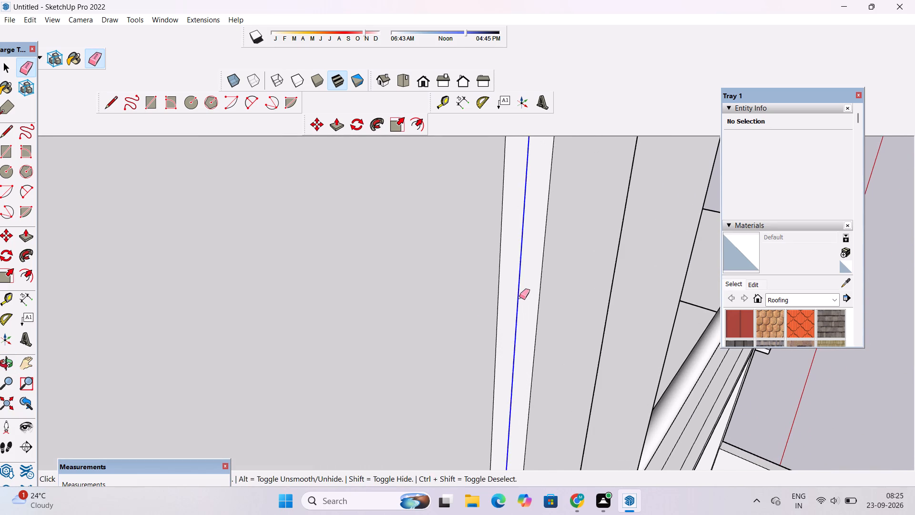
Erase the vertical seam line on the opposite inner side face of the panel border, nearest the building's corner.
{"action": "scroll", "coordinate": [477, 302], "scroll_direction": "down", "scroll_amount": 3}
{"action": "key", "text": "o"}
{"action": "left_click_drag", "start_coordinate": [498, 304], "coordinate": [404, 303]}
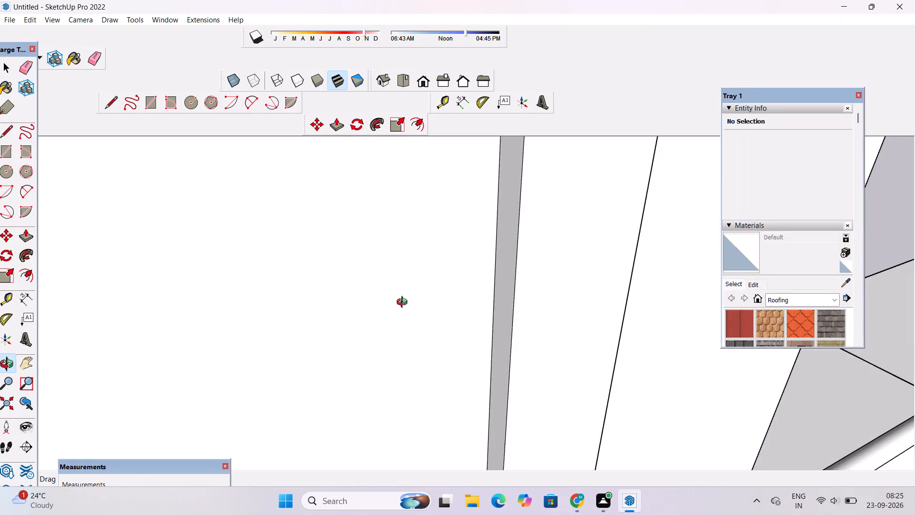
{"action": "scroll", "coordinate": [404, 303], "scroll_direction": "down", "scroll_amount": 6}
{"action": "left_click_drag", "start_coordinate": [505, 324], "coordinate": [314, 326]}
{"action": "left_click_drag", "start_coordinate": [279, 334], "coordinate": [477, 356], "text": "shift"}
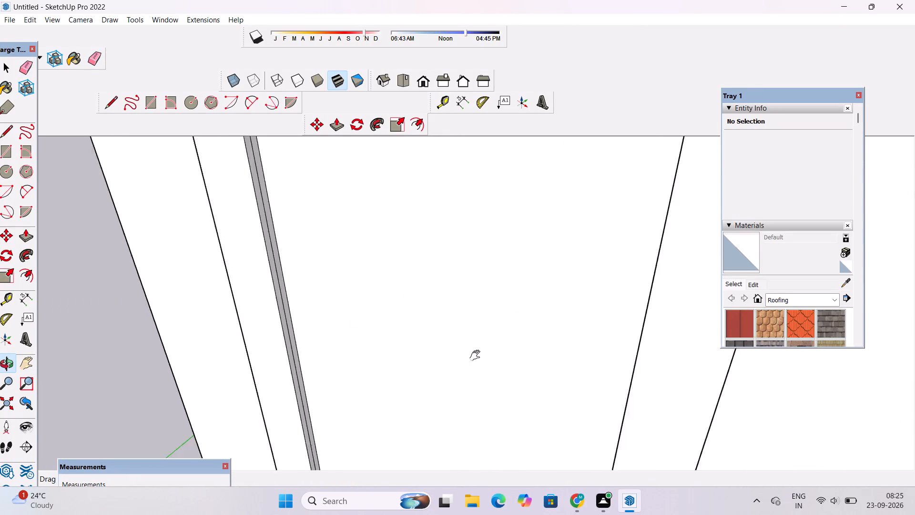
{"action": "left_click_drag", "start_coordinate": [477, 356], "coordinate": [481, 356], "text": "shift"}
{"action": "scroll", "coordinate": [398, 344], "scroll_direction": "up", "scroll_amount": 5}
{"action": "left_click_drag", "start_coordinate": [407, 351], "coordinate": [337, 360]}
{"action": "left_click_drag", "start_coordinate": [337, 360], "coordinate": [356, 380], "text": "shift"}
{"action": "scroll", "coordinate": [357, 380], "scroll_direction": "up", "scroll_amount": 2}
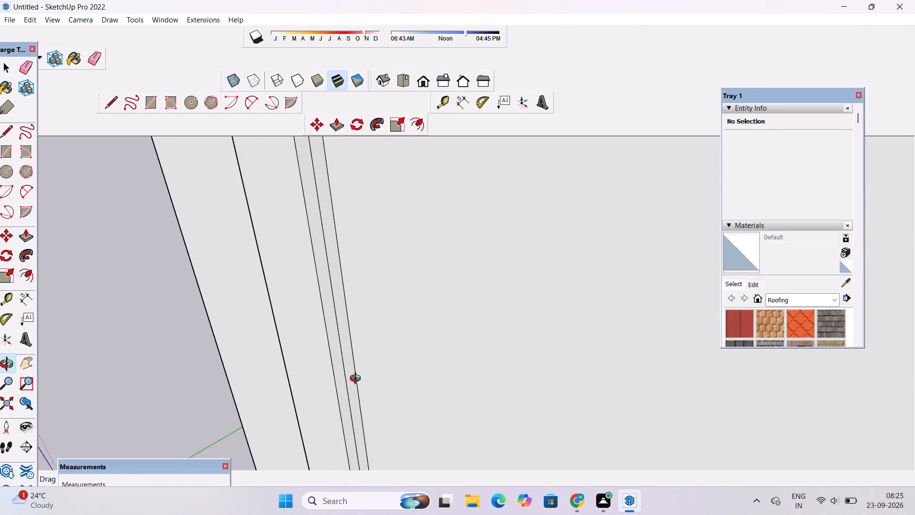
{"action": "scroll", "coordinate": [357, 380], "scroll_direction": "up", "scroll_amount": 2}
{"action": "key", "text": "e"}
{"action": "left_click_drag", "start_coordinate": [343, 359], "coordinate": [343, 364]}
{"action": "left_click_drag", "start_coordinate": [343, 364], "coordinate": [340, 372]}
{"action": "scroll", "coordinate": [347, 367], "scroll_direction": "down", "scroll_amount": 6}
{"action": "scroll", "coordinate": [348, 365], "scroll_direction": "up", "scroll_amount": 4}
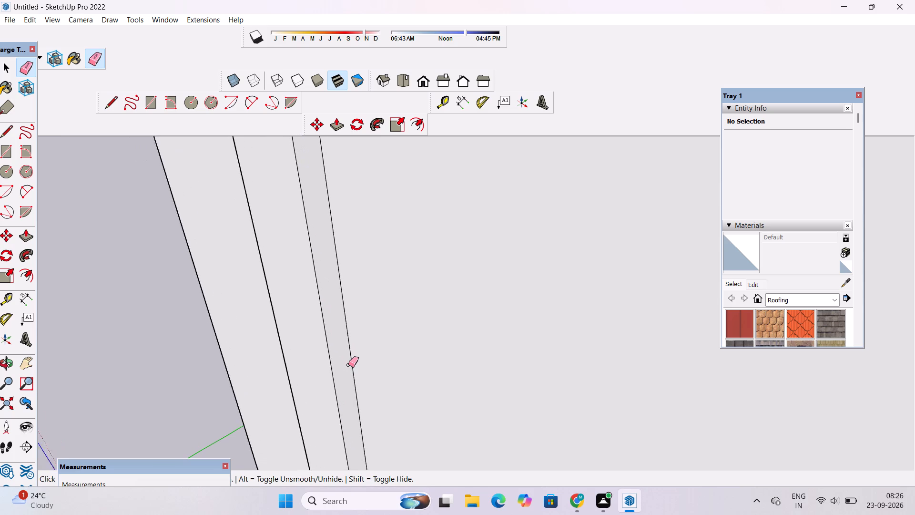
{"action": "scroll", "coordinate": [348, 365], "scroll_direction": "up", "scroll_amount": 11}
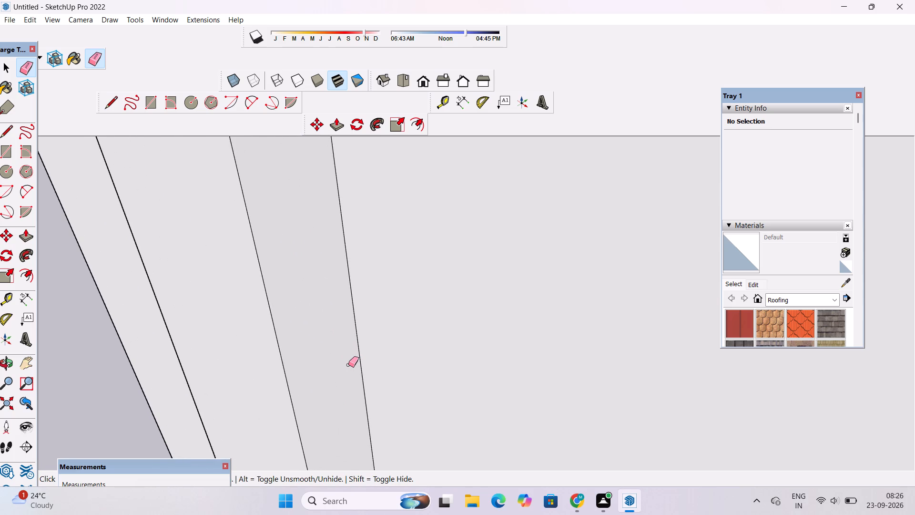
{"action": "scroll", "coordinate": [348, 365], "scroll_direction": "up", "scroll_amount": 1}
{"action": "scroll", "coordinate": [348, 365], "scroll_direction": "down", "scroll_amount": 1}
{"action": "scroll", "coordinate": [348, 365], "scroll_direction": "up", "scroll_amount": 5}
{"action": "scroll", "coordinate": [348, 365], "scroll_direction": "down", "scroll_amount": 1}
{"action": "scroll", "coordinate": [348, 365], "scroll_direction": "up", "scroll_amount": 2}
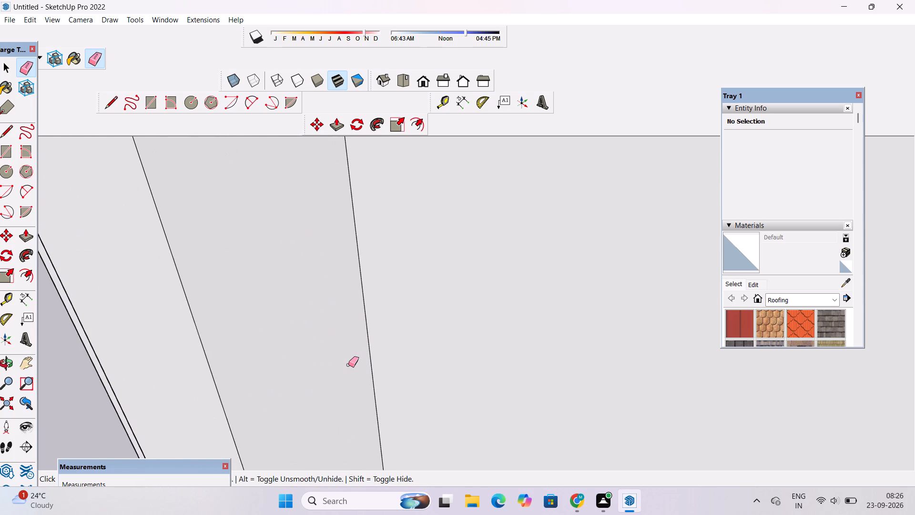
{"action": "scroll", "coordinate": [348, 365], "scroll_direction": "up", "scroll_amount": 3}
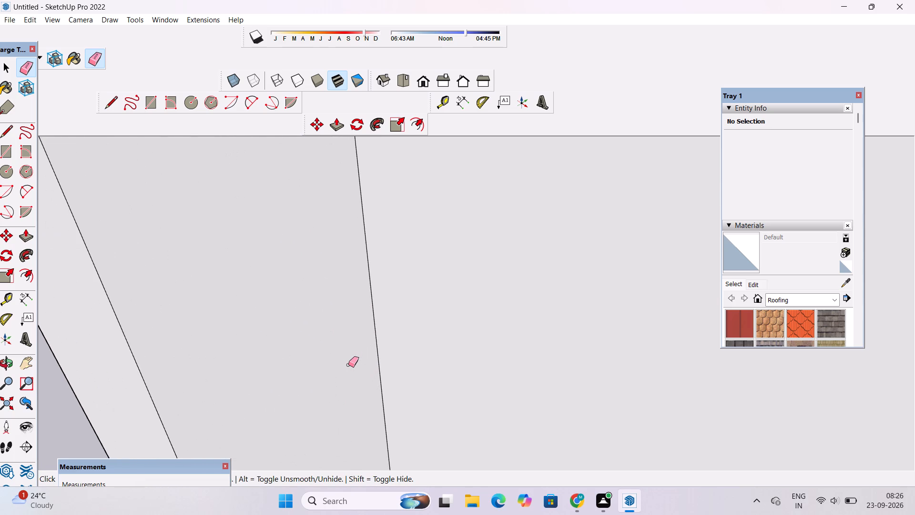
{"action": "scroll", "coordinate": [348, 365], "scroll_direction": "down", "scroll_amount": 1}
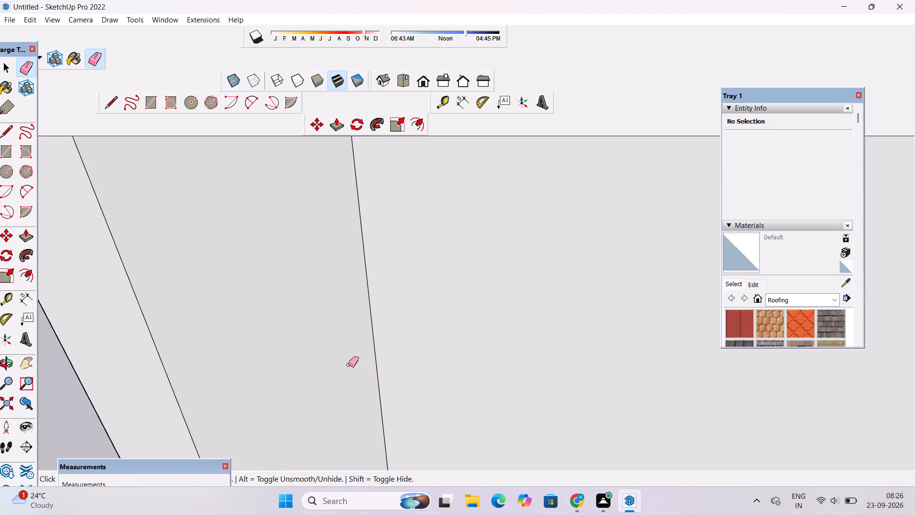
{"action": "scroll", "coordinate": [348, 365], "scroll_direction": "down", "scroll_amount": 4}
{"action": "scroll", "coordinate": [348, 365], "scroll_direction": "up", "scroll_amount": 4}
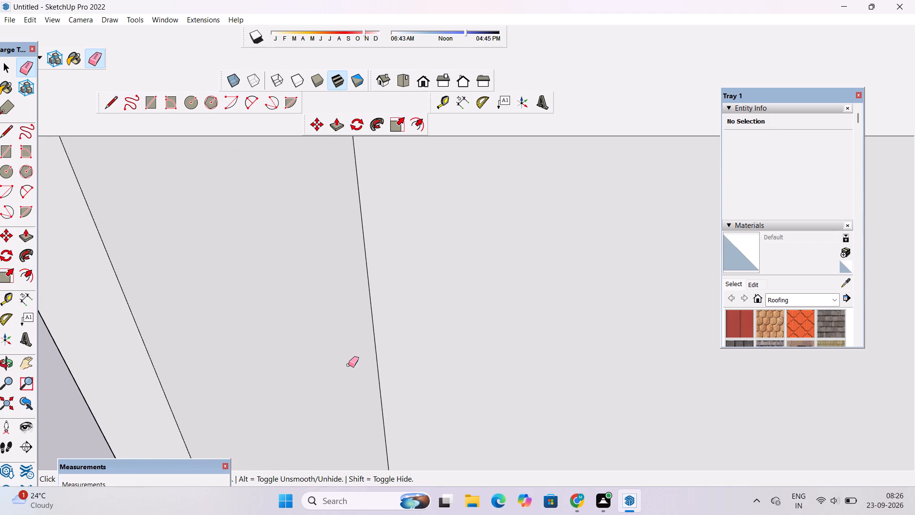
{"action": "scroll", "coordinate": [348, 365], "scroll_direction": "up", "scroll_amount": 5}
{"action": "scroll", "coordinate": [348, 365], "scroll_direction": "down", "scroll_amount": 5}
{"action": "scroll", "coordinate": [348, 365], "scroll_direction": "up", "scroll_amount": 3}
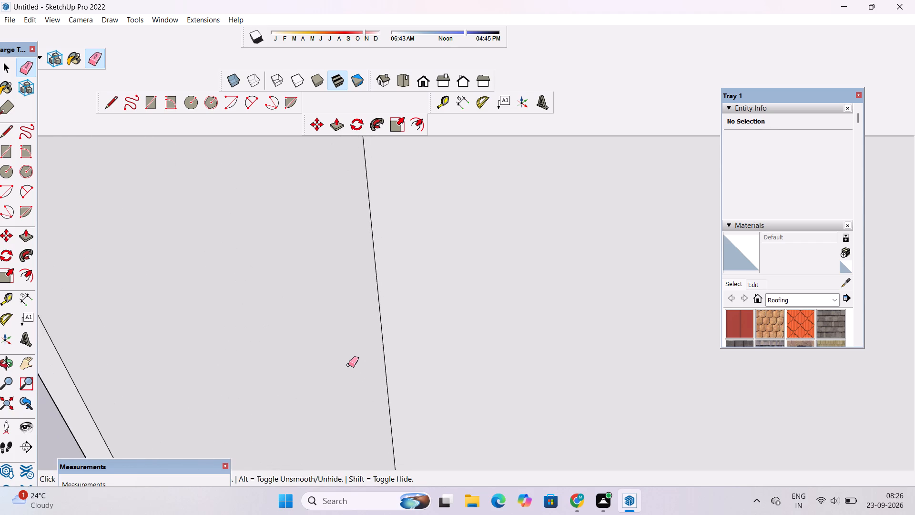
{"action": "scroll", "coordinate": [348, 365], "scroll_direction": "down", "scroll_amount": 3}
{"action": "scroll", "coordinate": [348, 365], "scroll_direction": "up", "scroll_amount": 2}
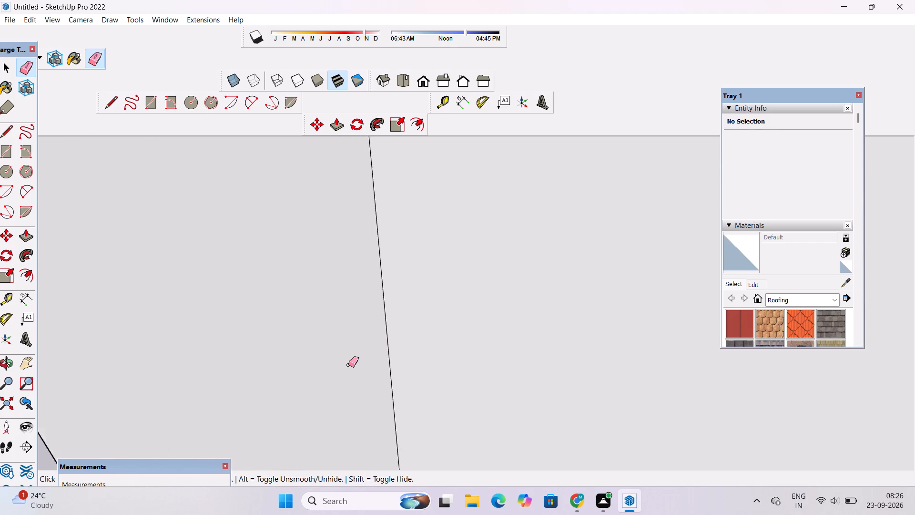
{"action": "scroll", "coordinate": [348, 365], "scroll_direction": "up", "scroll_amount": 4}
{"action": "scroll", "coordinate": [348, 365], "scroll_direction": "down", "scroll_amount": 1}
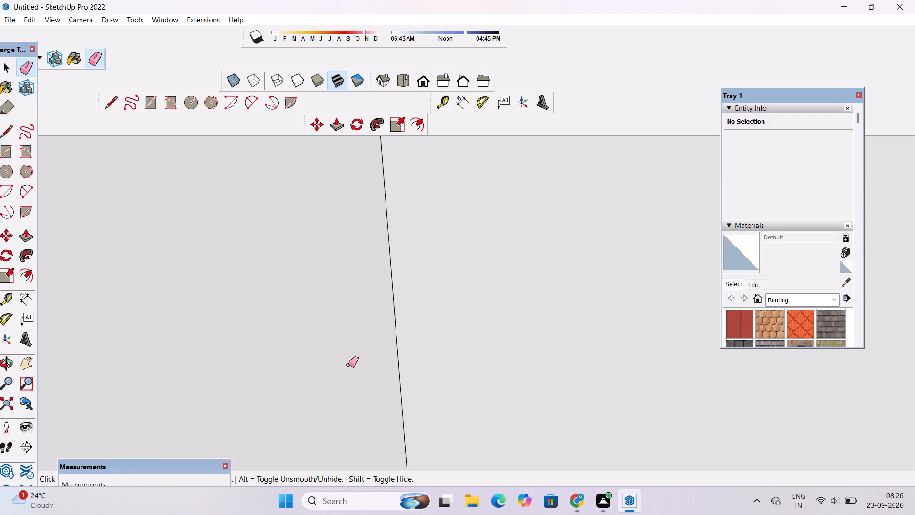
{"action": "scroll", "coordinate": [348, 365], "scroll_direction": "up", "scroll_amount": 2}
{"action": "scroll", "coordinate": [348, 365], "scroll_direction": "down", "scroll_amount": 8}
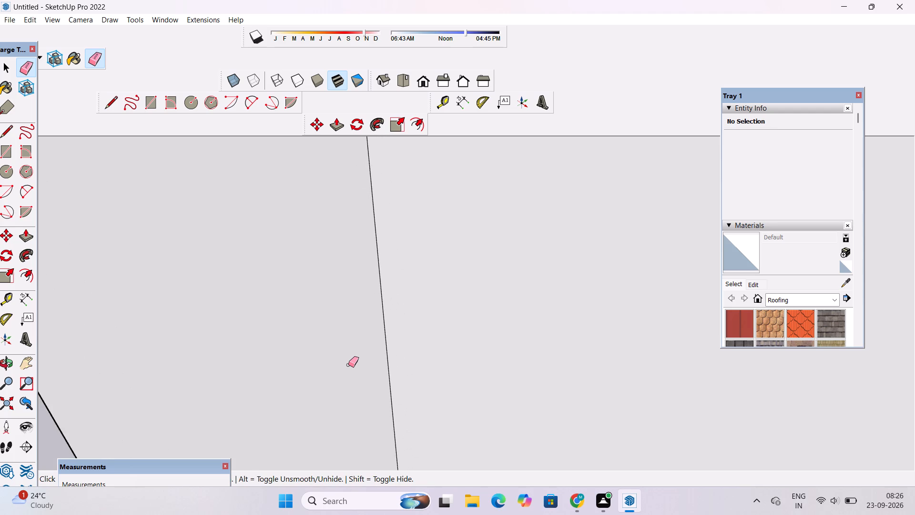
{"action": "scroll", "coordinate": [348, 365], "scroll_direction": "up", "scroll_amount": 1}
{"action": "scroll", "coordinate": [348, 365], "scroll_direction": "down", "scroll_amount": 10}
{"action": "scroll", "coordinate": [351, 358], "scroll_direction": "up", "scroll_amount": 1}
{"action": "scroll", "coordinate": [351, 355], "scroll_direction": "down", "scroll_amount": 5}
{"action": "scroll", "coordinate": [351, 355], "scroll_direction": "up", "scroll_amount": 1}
Erase the vertical seam line on the outer side face of the raised panel border facing the balcony.
{"action": "scroll", "coordinate": [350, 356], "scroll_direction": "down", "scroll_amount": 20}
{"action": "scroll", "coordinate": [350, 356], "scroll_direction": "down", "scroll_amount": 2}
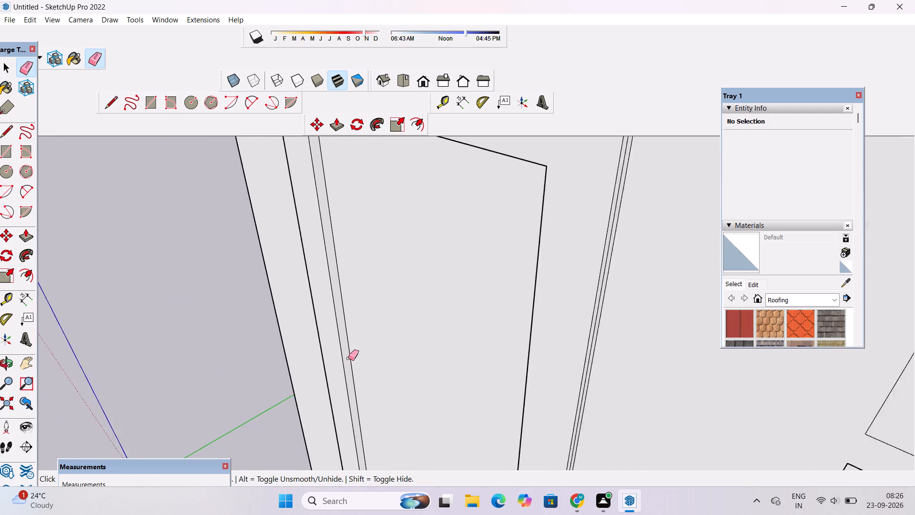
{"action": "scroll", "coordinate": [348, 358], "scroll_direction": "down", "scroll_amount": 7}
{"action": "scroll", "coordinate": [437, 298], "scroll_direction": "up", "scroll_amount": 17}
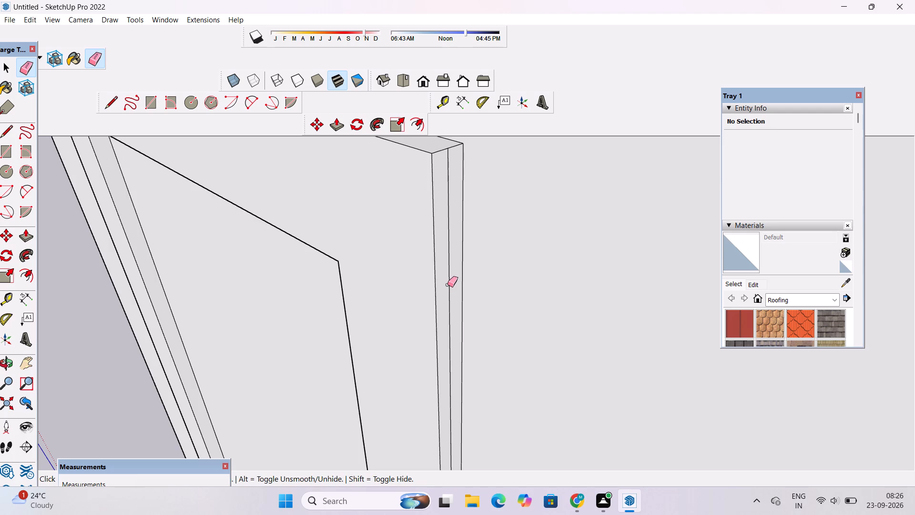
{"action": "left_click", "coordinate": [449, 281]}
Erase the seam line running along the bottom inner face of the tall front wall panel's raised border.
{"action": "key", "text": "o"}
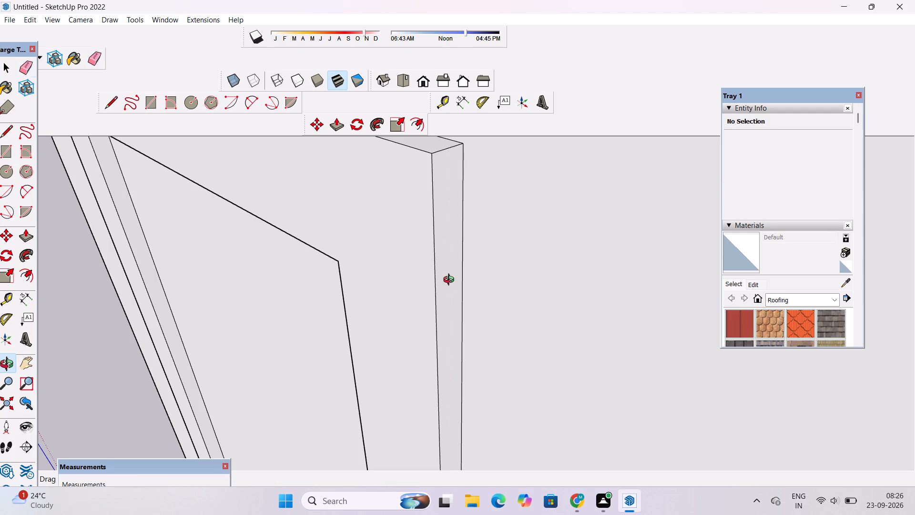
{"action": "scroll", "coordinate": [451, 281], "scroll_direction": "down", "scroll_amount": 6}
{"action": "scroll", "coordinate": [451, 281], "scroll_direction": "up", "scroll_amount": 1}
{"action": "scroll", "coordinate": [451, 281], "scroll_direction": "down", "scroll_amount": 5}
{"action": "left_click_drag", "start_coordinate": [424, 309], "coordinate": [595, 259], "text": "shift"}
{"action": "scroll", "coordinate": [595, 259], "scroll_direction": "down", "scroll_amount": 7}
{"action": "scroll", "coordinate": [595, 259], "scroll_direction": "up", "scroll_amount": 1}
{"action": "scroll", "coordinate": [595, 258], "scroll_direction": "down", "scroll_amount": 4}
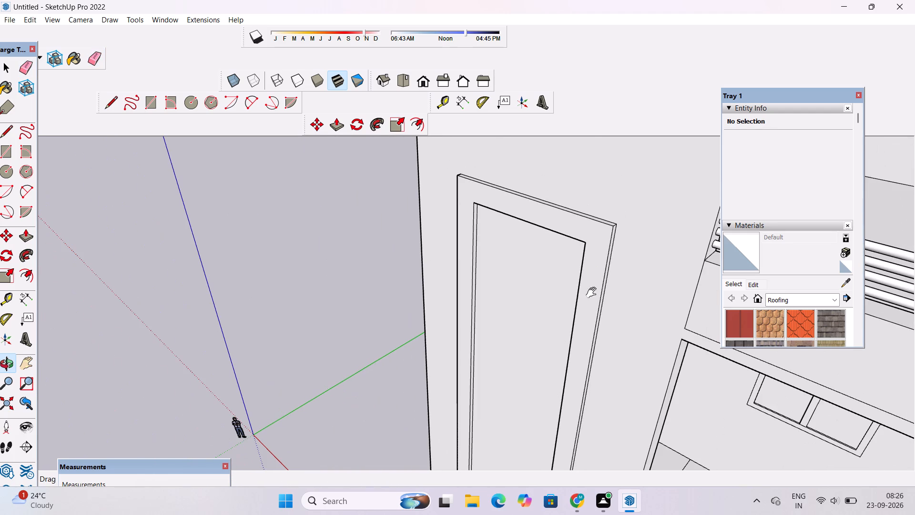
{"action": "left_click_drag", "start_coordinate": [571, 301], "coordinate": [574, 178], "text": "shift"}
{"action": "scroll", "coordinate": [568, 243], "scroll_direction": "down", "scroll_amount": 5}
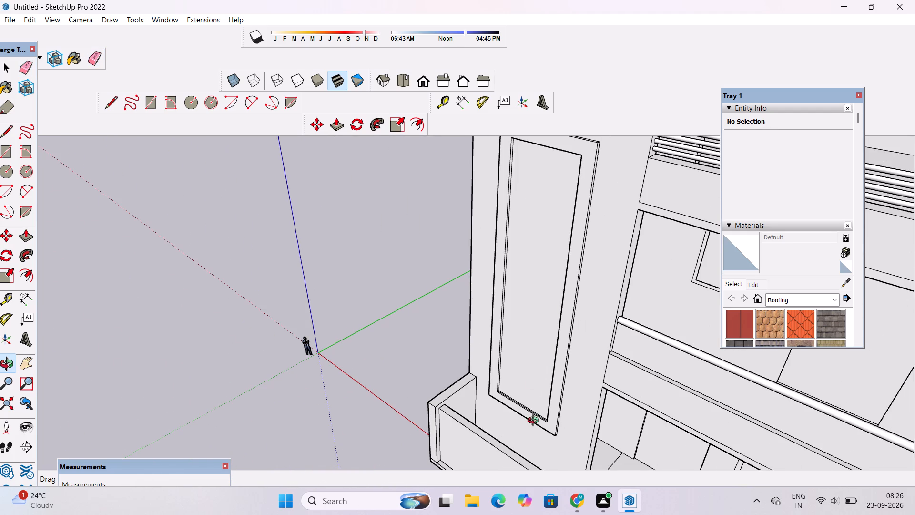
{"action": "left_click_drag", "start_coordinate": [535, 422], "coordinate": [525, 322]}
{"action": "scroll", "coordinate": [525, 319], "scroll_direction": "up", "scroll_amount": 14}
{"action": "left_click_drag", "start_coordinate": [533, 245], "coordinate": [538, 289]}
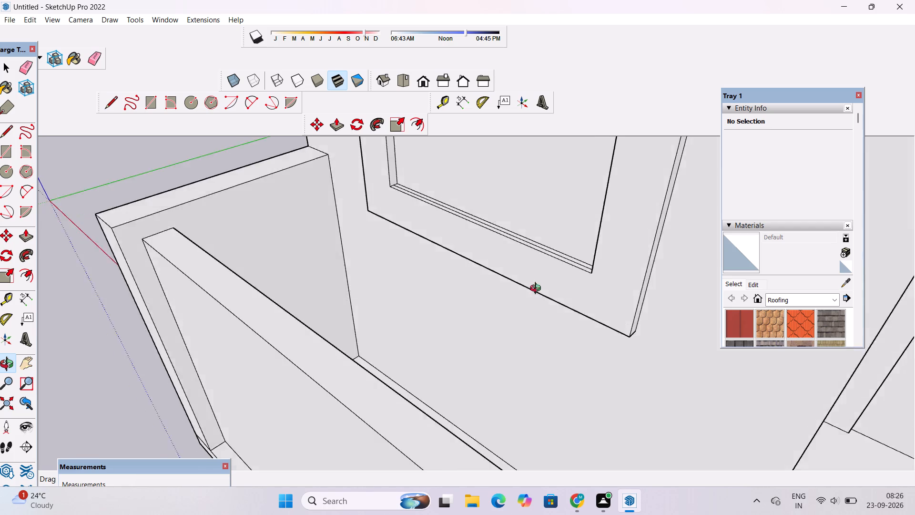
{"action": "left_click_drag", "start_coordinate": [538, 289], "coordinate": [537, 362]}
{"action": "left_click_drag", "start_coordinate": [521, 354], "coordinate": [588, 387]}
{"action": "scroll", "coordinate": [557, 339], "scroll_direction": "up", "scroll_amount": 5}
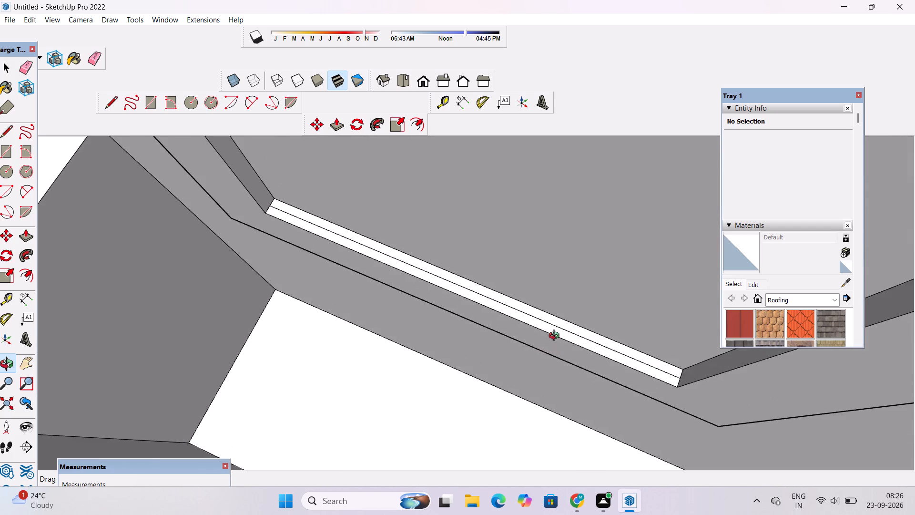
{"action": "scroll", "coordinate": [556, 337], "scroll_direction": "up", "scroll_amount": 3}
{"action": "left_click_drag", "start_coordinate": [554, 337], "coordinate": [517, 349], "text": "shift"}
{"action": "key", "text": "e"}
{"action": "scroll", "coordinate": [502, 336], "scroll_direction": "up", "scroll_amount": 5}
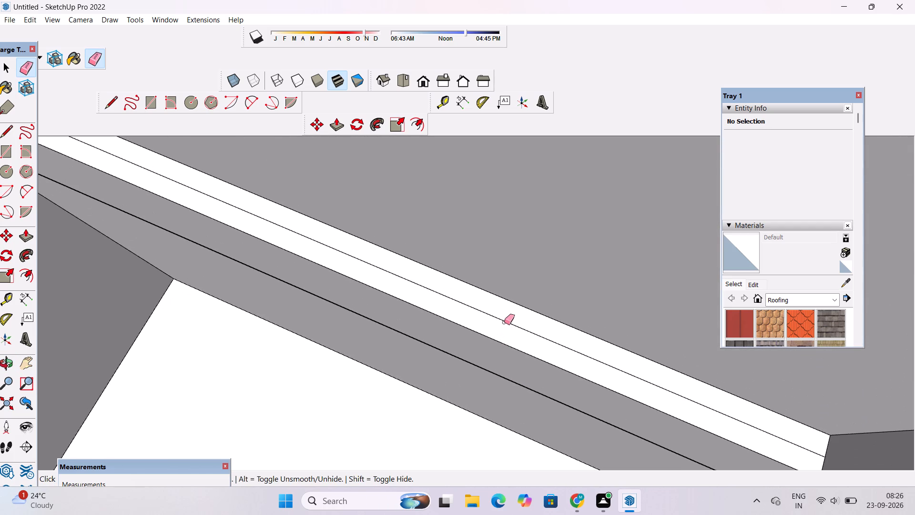
{"action": "left_click_drag", "start_coordinate": [506, 317], "coordinate": [508, 323]}
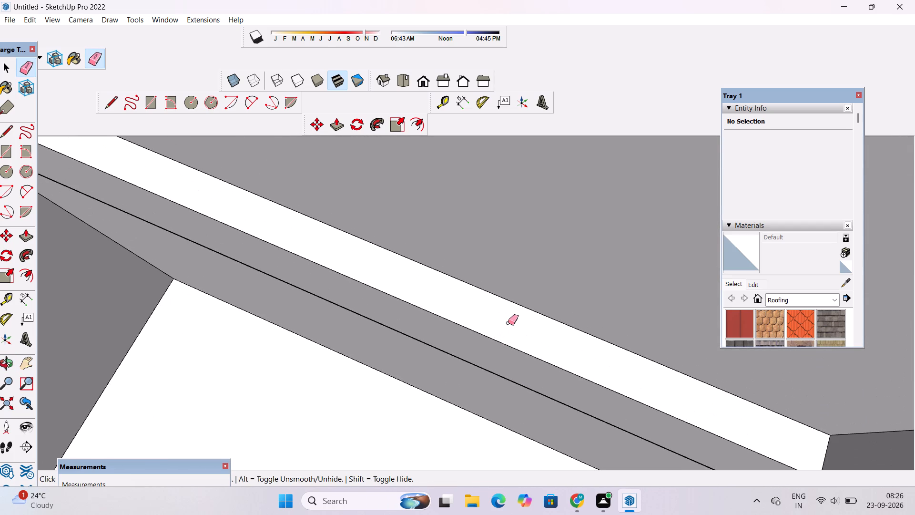
Examine the tall front wall panel's raised border from below and from the front for leftover seam lines.
{"action": "key", "text": "o"}
{"action": "scroll", "coordinate": [508, 323], "scroll_direction": "down", "scroll_amount": 12}
{"action": "left_click_drag", "start_coordinate": [508, 380], "coordinate": [594, 183]}
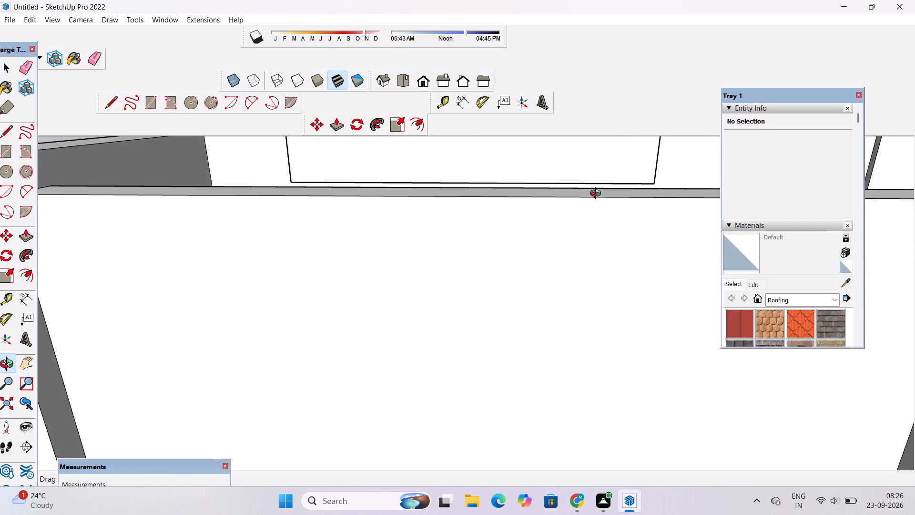
{"action": "left_click_drag", "start_coordinate": [597, 203], "coordinate": [579, 228]}
{"action": "scroll", "coordinate": [513, 216], "scroll_direction": "up", "scroll_amount": 1}
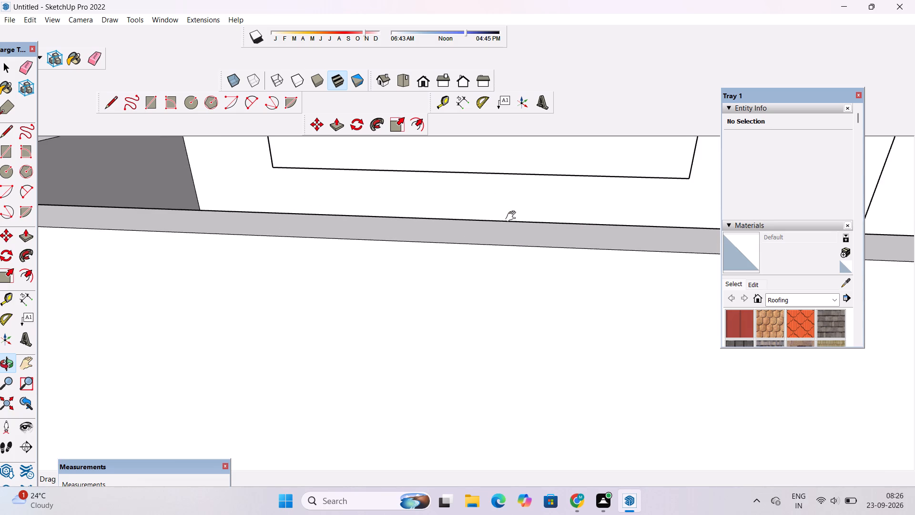
{"action": "left_click_drag", "start_coordinate": [513, 216], "coordinate": [504, 323], "text": "shift"}
{"action": "scroll", "coordinate": [506, 311], "scroll_direction": "down", "scroll_amount": 5}
{"action": "left_click_drag", "start_coordinate": [502, 287], "coordinate": [506, 338], "text": "shift"}
{"action": "scroll", "coordinate": [511, 315], "scroll_direction": "down", "scroll_amount": 6}
{"action": "left_click_drag", "start_coordinate": [500, 349], "coordinate": [520, 300]}
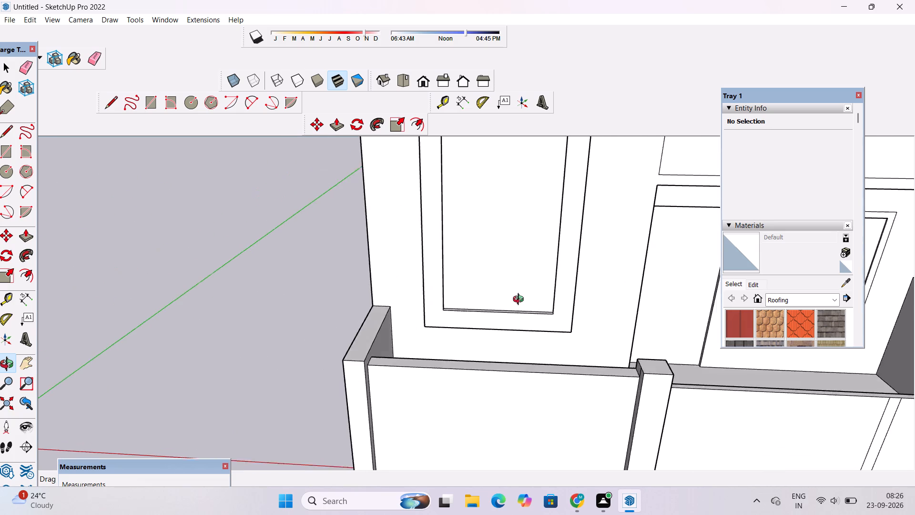
{"action": "left_click_drag", "start_coordinate": [520, 300], "coordinate": [527, 280]}
{"action": "scroll", "coordinate": [527, 272], "scroll_direction": "down", "scroll_amount": 6}
{"action": "left_click_drag", "start_coordinate": [546, 228], "coordinate": [513, 437], "text": "shift"}
{"action": "scroll", "coordinate": [437, 356], "scroll_direction": "up", "scroll_amount": 4}
{"action": "left_click_drag", "start_coordinate": [437, 352], "coordinate": [520, 401]}
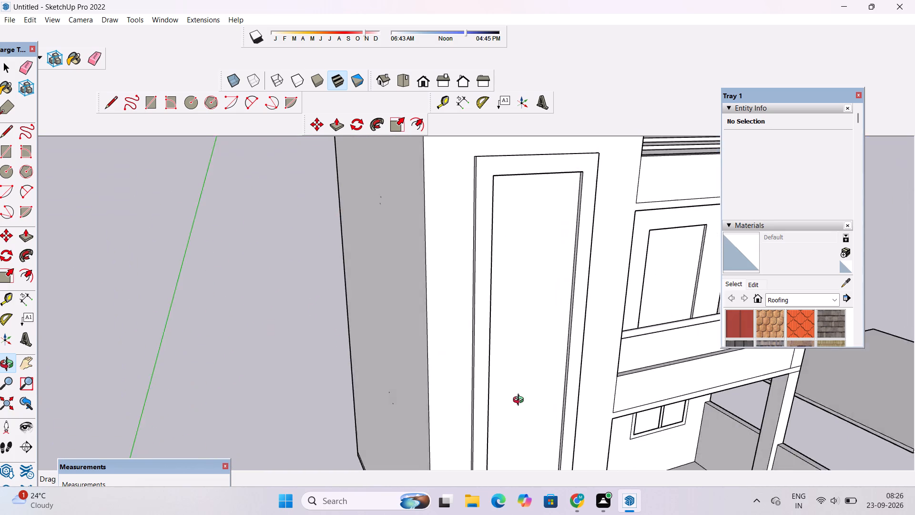
{"action": "left_click_drag", "start_coordinate": [520, 401], "coordinate": [515, 434]}
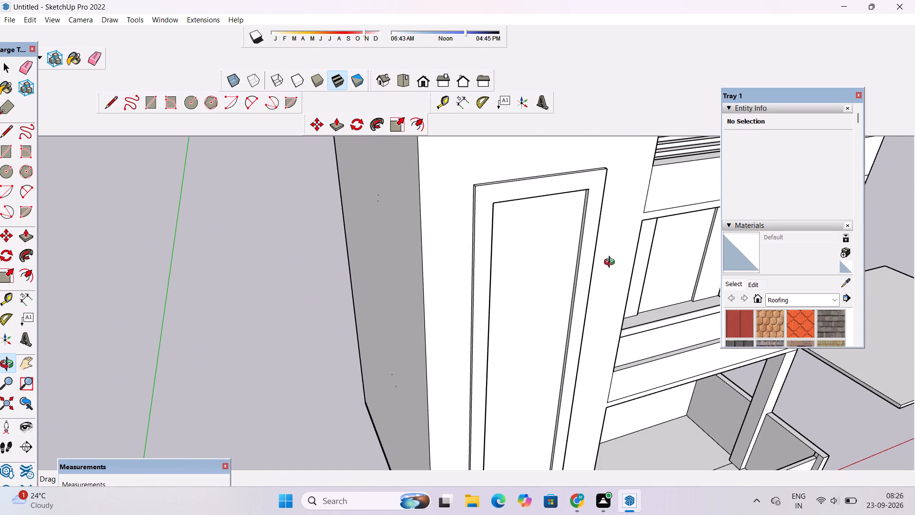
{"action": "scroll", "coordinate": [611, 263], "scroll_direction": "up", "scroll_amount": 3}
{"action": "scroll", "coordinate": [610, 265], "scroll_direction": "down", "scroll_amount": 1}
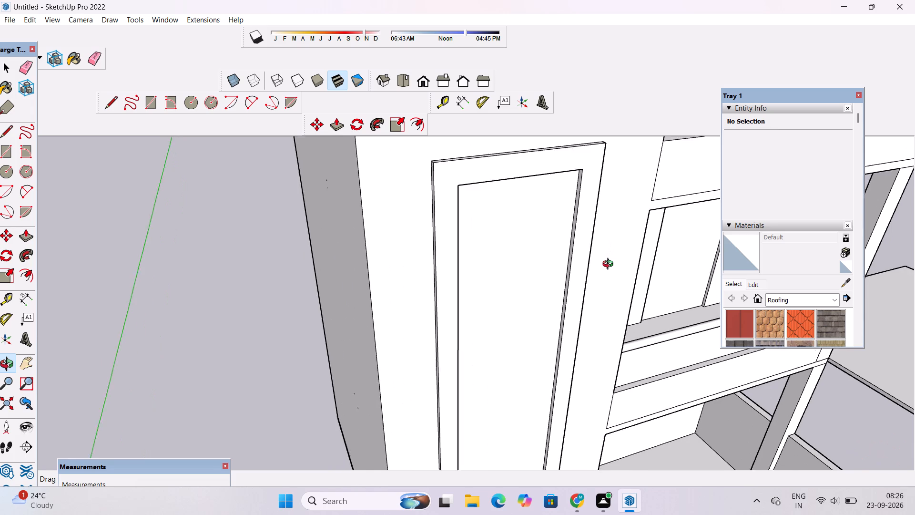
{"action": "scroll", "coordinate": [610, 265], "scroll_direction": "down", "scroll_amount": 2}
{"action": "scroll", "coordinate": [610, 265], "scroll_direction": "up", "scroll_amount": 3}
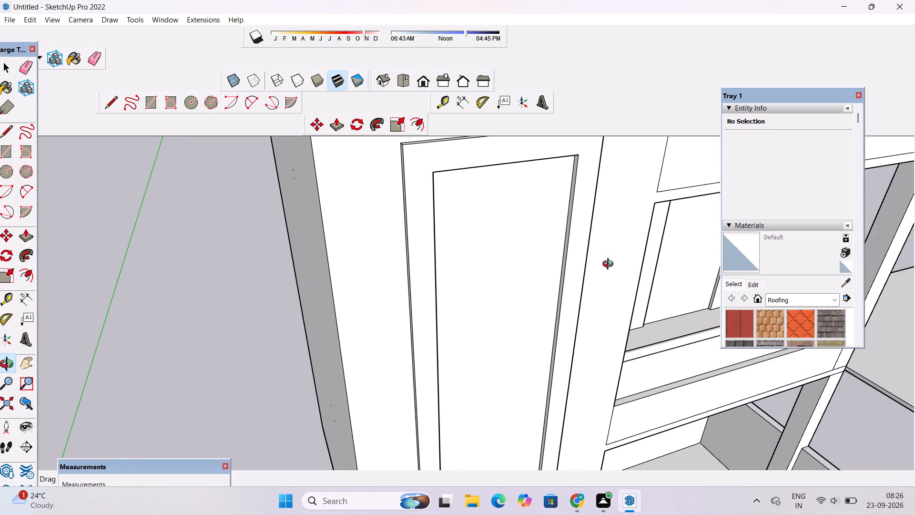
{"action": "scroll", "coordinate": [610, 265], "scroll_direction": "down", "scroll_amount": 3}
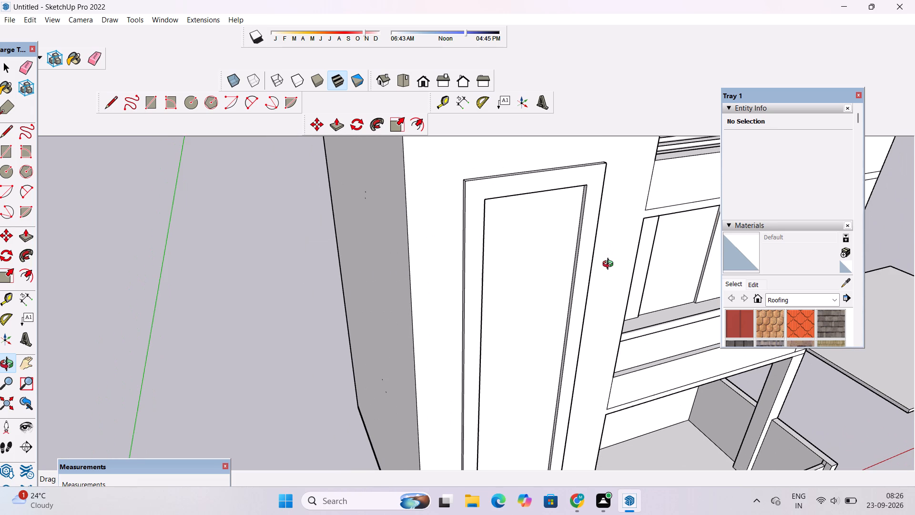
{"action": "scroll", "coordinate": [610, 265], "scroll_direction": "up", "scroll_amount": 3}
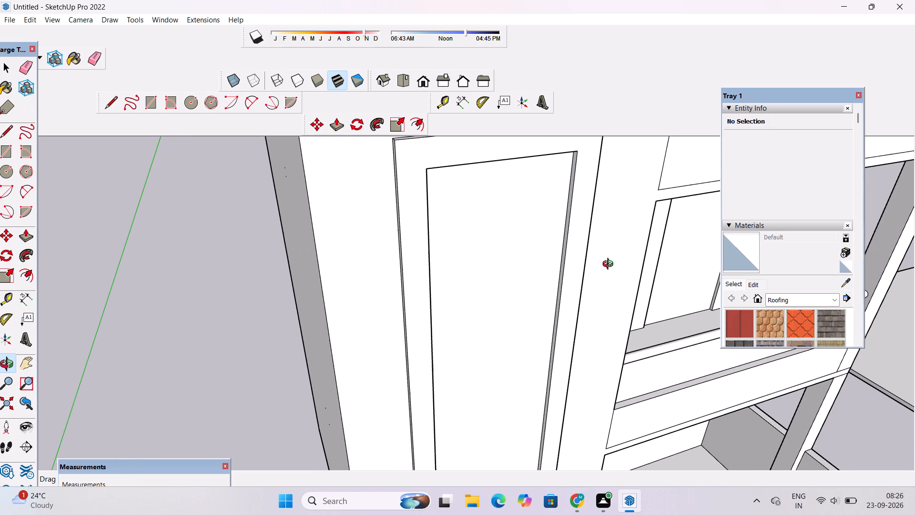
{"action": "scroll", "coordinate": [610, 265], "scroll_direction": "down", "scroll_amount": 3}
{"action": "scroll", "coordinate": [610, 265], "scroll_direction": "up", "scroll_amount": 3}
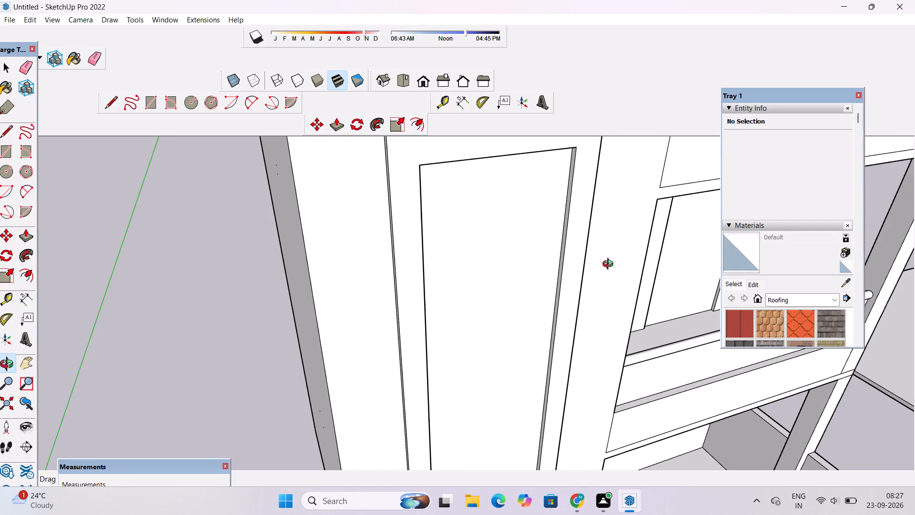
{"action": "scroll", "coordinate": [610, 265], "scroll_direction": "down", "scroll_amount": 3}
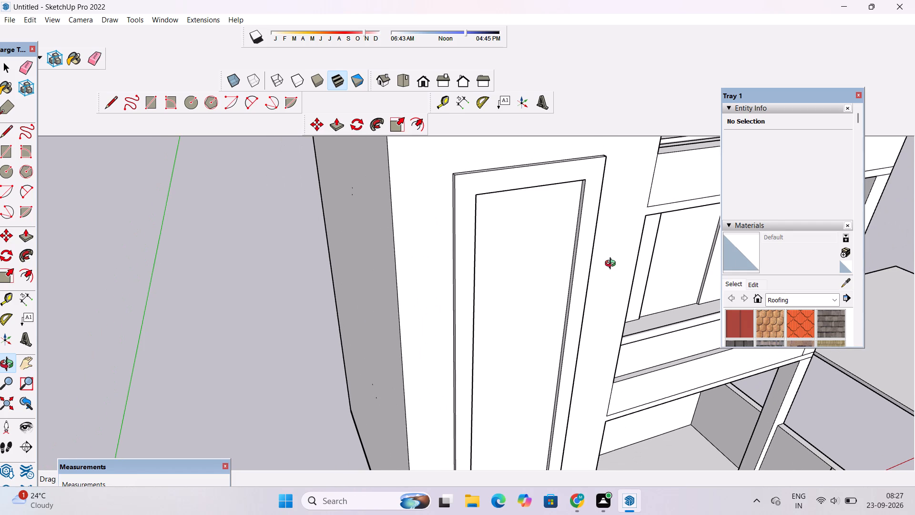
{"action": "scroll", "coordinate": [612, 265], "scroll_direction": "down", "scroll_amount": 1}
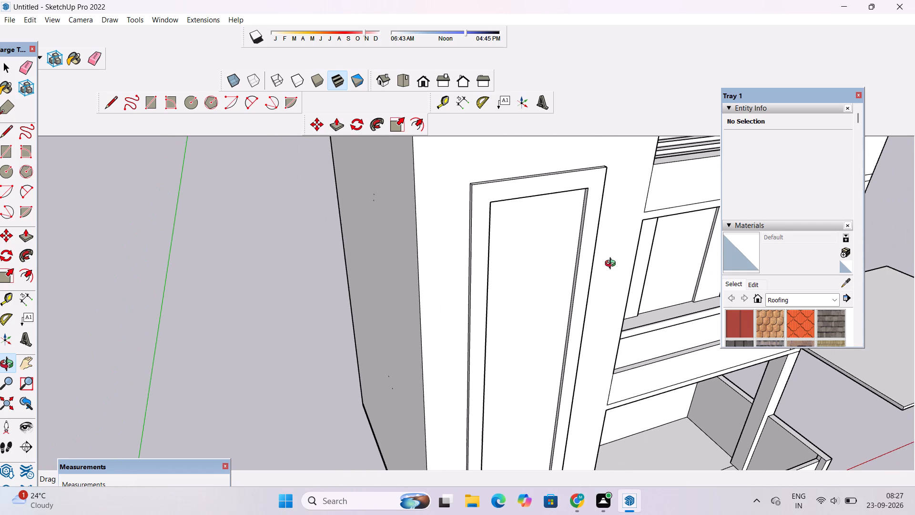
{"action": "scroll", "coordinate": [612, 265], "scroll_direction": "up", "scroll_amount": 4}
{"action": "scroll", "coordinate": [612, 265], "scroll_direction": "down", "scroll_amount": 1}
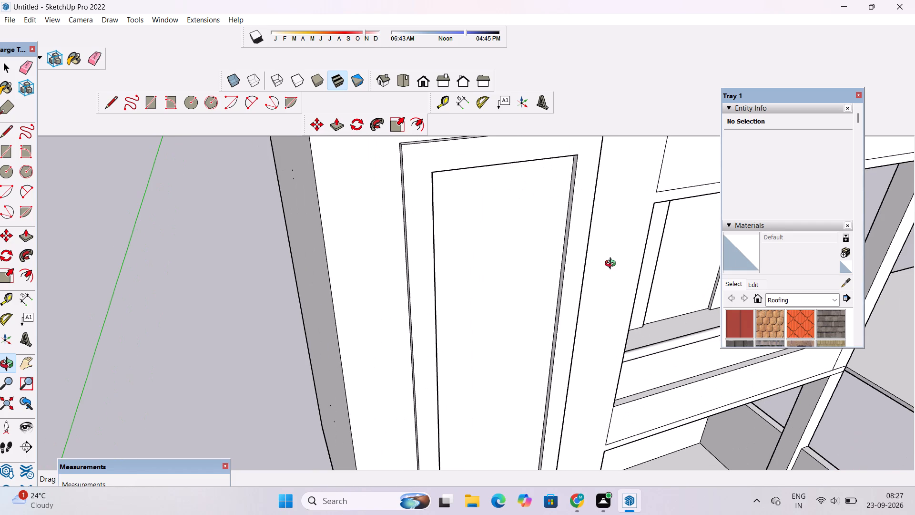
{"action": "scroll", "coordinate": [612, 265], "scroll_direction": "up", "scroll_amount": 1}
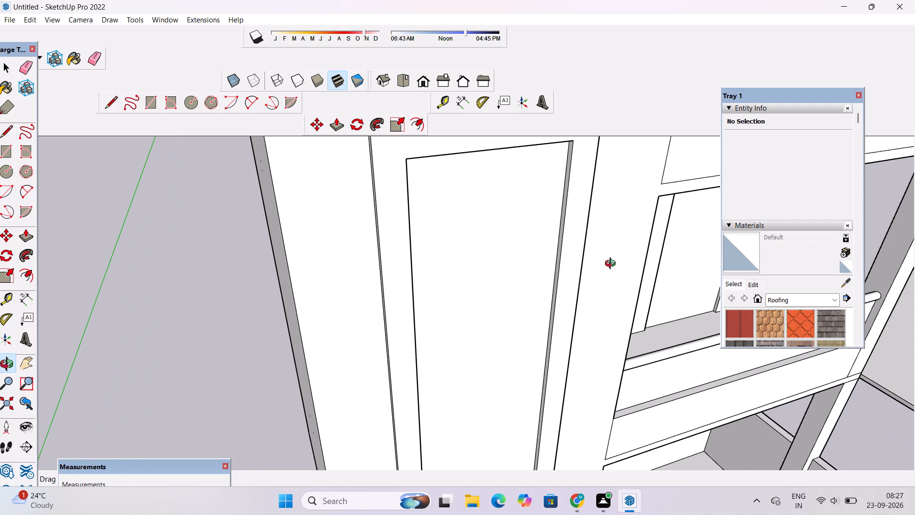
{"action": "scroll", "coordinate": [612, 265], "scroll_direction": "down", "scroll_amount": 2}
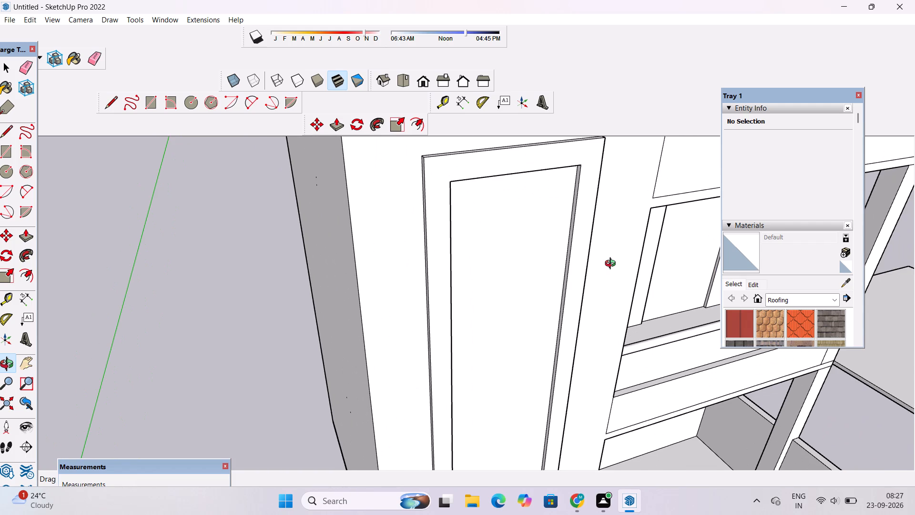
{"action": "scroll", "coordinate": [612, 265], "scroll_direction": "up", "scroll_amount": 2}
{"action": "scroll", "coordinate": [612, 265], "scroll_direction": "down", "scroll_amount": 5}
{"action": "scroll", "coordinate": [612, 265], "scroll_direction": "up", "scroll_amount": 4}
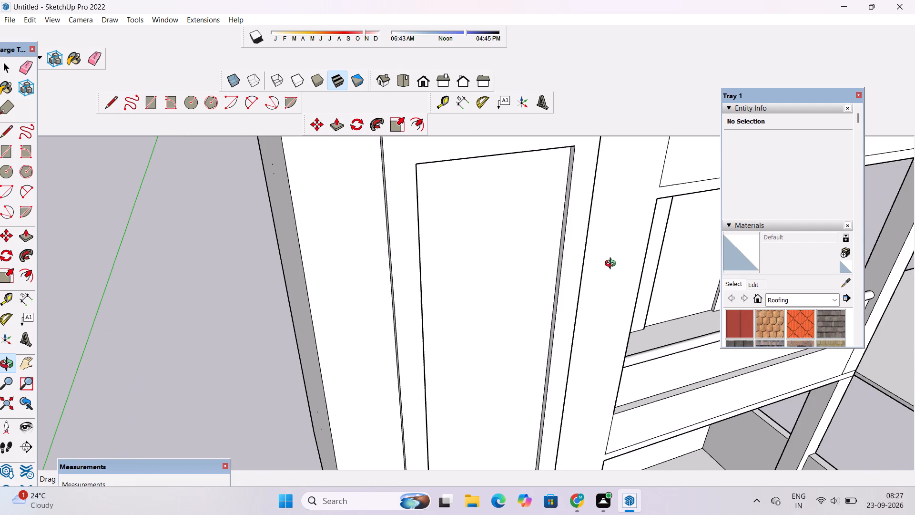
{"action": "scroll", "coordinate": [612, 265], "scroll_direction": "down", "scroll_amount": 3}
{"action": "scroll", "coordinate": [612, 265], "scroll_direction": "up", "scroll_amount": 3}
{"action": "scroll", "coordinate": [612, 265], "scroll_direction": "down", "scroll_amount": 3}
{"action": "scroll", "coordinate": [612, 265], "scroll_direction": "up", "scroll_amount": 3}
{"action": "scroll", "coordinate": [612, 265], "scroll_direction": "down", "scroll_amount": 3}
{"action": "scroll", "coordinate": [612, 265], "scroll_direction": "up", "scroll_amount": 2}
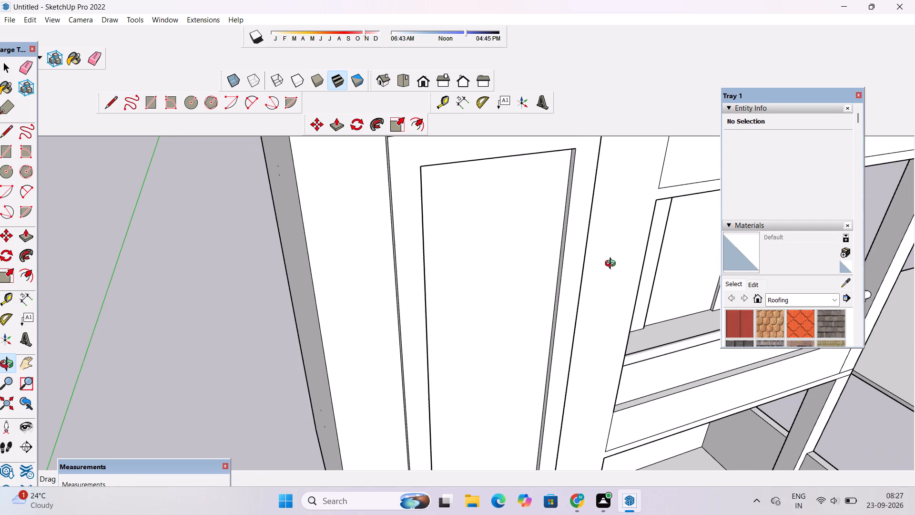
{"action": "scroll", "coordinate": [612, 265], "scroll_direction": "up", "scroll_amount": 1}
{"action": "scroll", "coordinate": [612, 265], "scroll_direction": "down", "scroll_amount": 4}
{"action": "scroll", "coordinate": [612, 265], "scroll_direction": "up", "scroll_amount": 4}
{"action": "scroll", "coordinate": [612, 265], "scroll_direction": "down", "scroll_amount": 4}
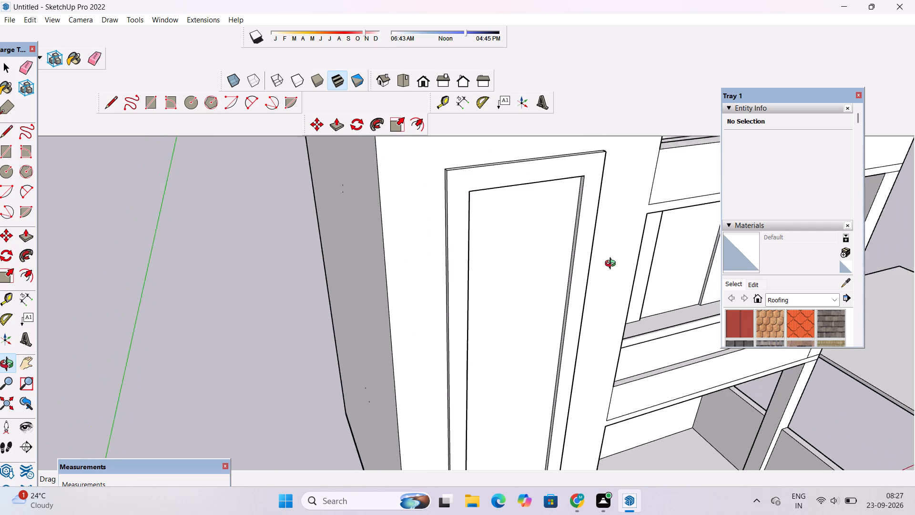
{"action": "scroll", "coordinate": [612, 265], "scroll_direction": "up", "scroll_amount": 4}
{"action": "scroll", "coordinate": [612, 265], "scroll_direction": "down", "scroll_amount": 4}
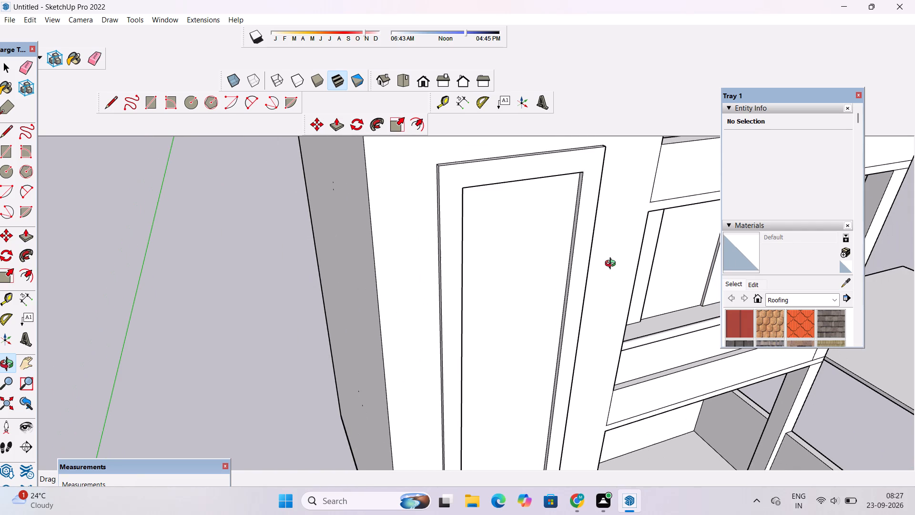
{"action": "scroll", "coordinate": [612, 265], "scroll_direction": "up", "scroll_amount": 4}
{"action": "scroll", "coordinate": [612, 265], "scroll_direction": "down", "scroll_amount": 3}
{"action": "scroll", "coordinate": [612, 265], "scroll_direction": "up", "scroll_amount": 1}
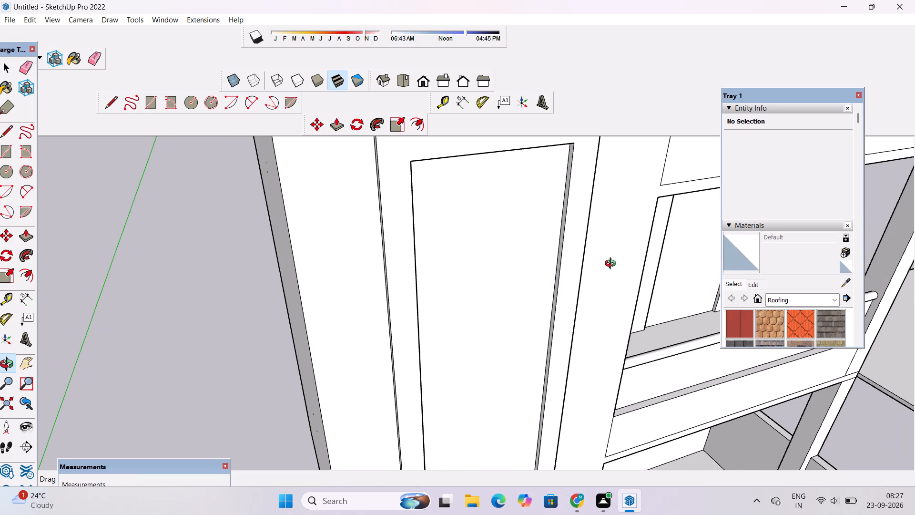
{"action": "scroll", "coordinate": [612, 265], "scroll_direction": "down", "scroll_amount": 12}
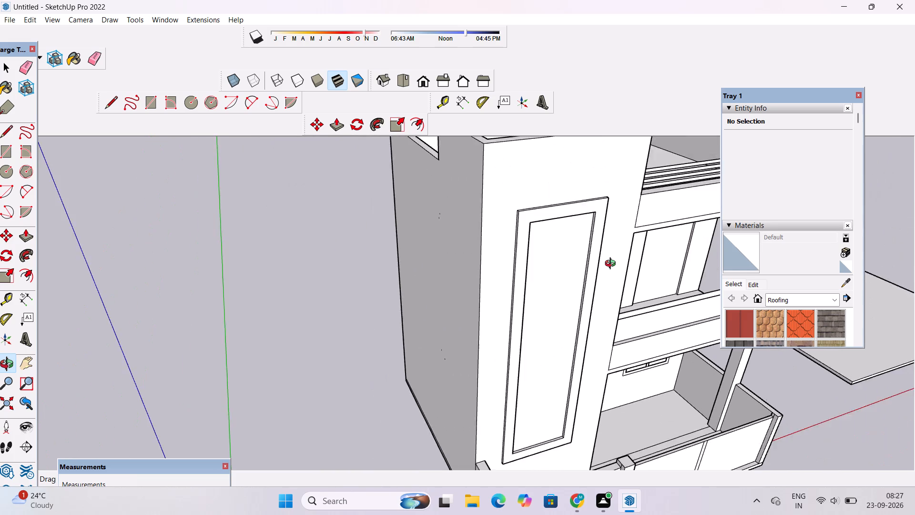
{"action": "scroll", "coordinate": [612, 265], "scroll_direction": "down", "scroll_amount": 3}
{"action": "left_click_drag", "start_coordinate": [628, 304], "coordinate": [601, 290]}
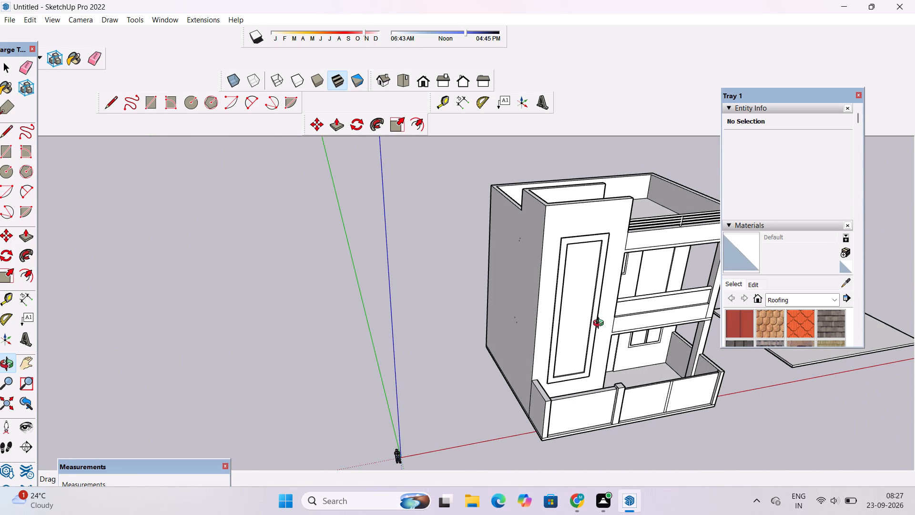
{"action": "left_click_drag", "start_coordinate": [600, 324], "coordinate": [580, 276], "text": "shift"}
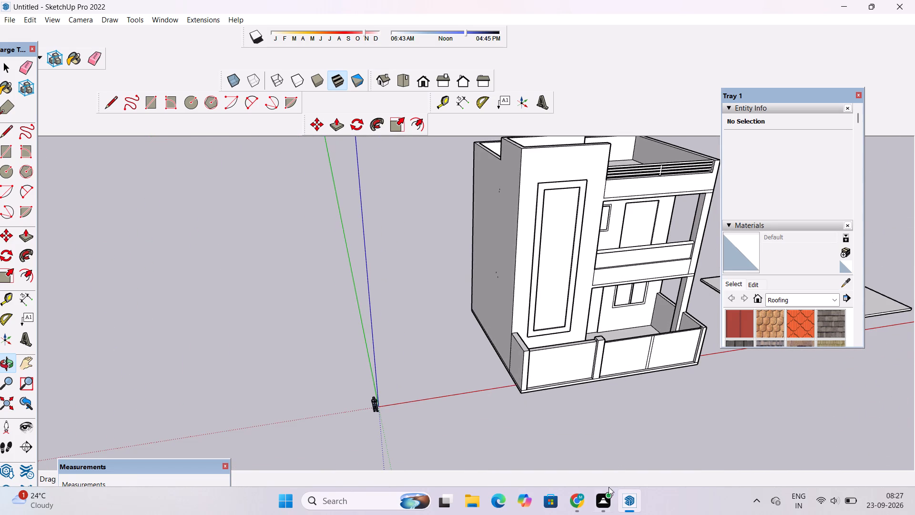
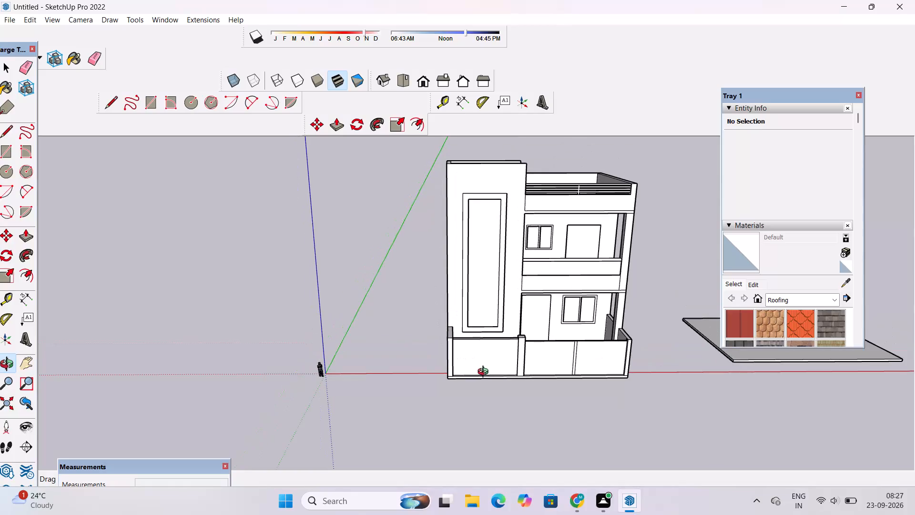
Draw a rectangle about 14' 2 3/4" by 8' 2 3/8" on the boundary wall section below the tall front panel.
{"action": "left_click_drag", "start_coordinate": [494, 374], "coordinate": [469, 306], "text": "shift"}
{"action": "scroll", "coordinate": [475, 326], "scroll_direction": "up", "scroll_amount": 8}
{"action": "left_click_drag", "start_coordinate": [478, 331], "coordinate": [480, 338]}
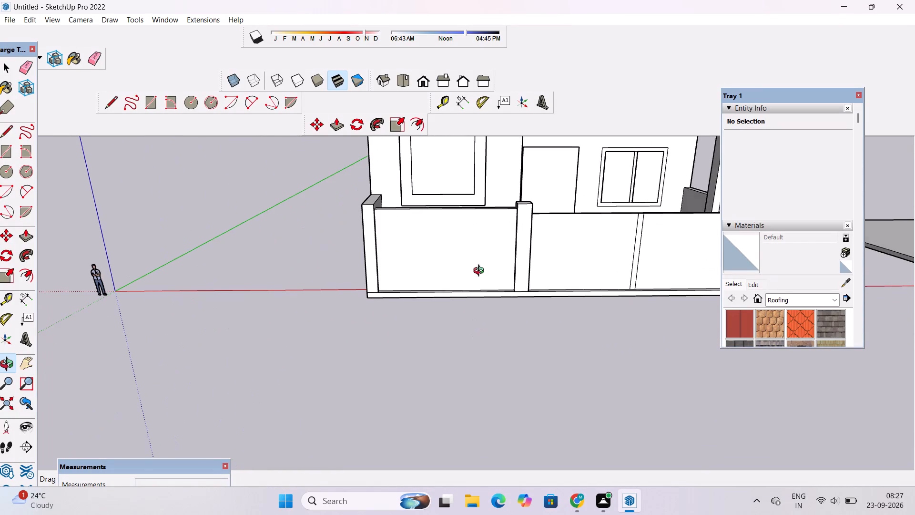
{"action": "left_click_drag", "start_coordinate": [430, 255], "coordinate": [428, 332], "text": "shift"}
{"action": "scroll", "coordinate": [429, 335], "scroll_direction": "up", "scroll_amount": 4}
{"action": "left_click_drag", "start_coordinate": [429, 342], "coordinate": [430, 309], "text": "shift"}
{"action": "scroll", "coordinate": [430, 309], "scroll_direction": "up", "scroll_amount": 3}
{"action": "key", "text": "r"}
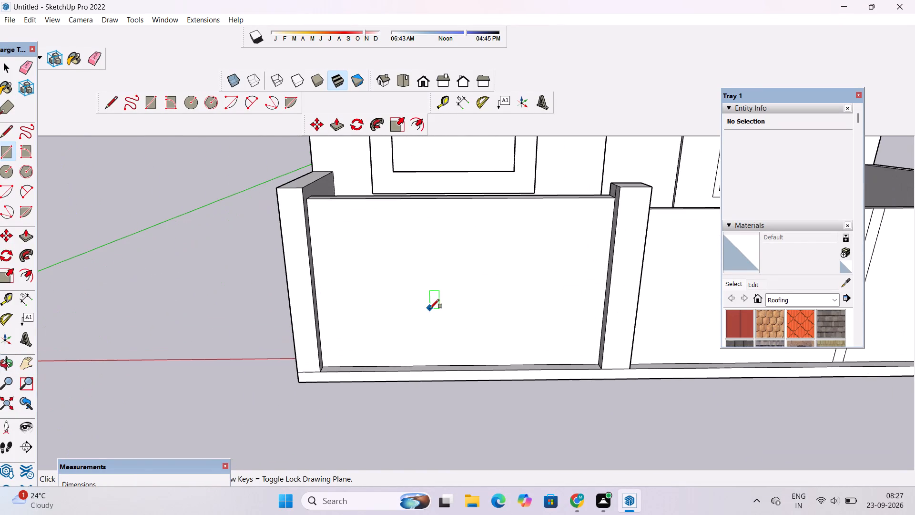
{"action": "left_click", "coordinate": [386, 243]}
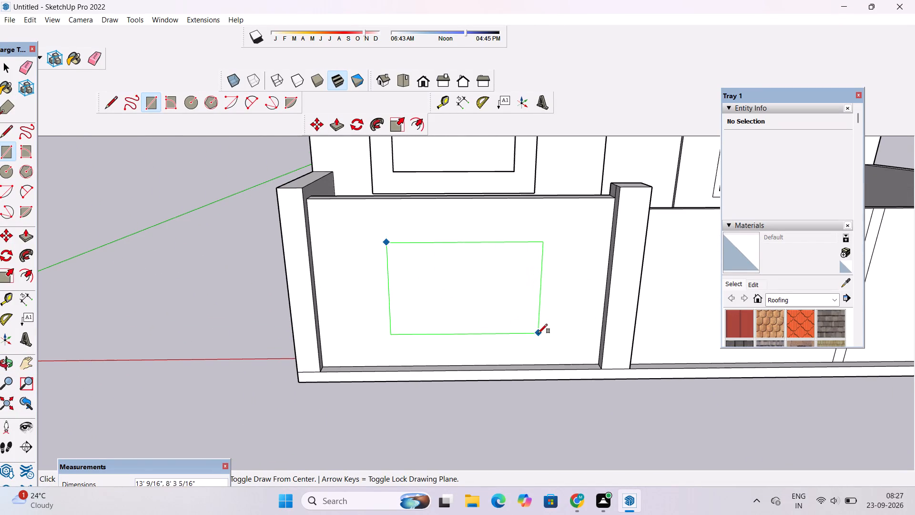
{"action": "left_click", "coordinate": [551, 332]}
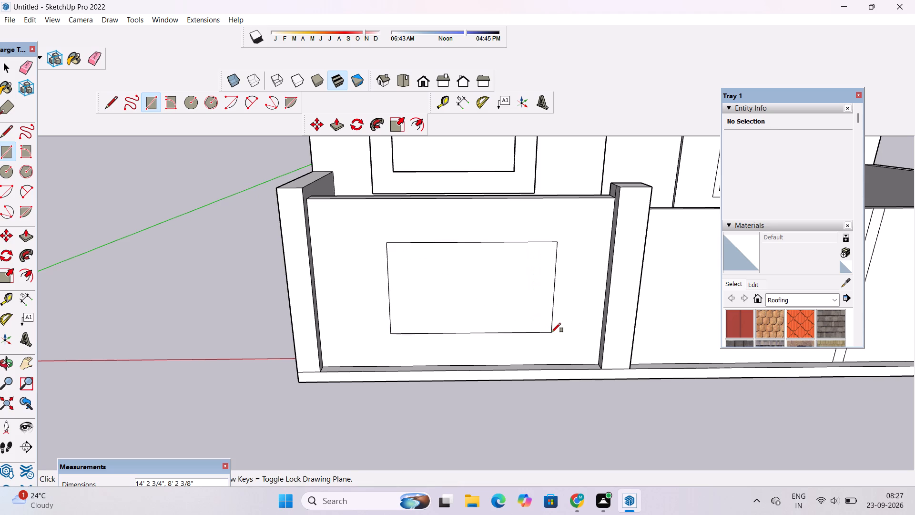
Push the new rectangle 3" into the boundary wall to form a recessed panel.
{"action": "key", "text": "space"}
{"action": "left_click", "coordinate": [503, 299]}
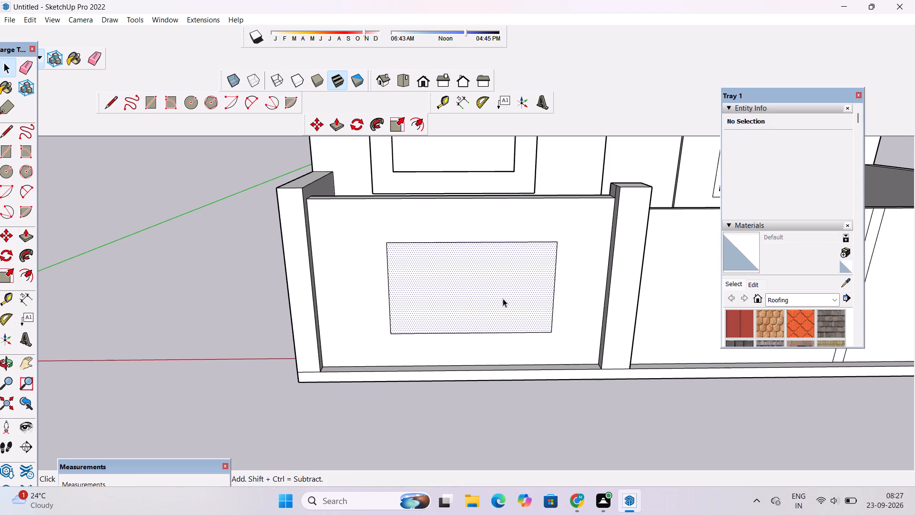
{"action": "key", "text": "p"}
{"action": "left_click", "coordinate": [503, 299]}
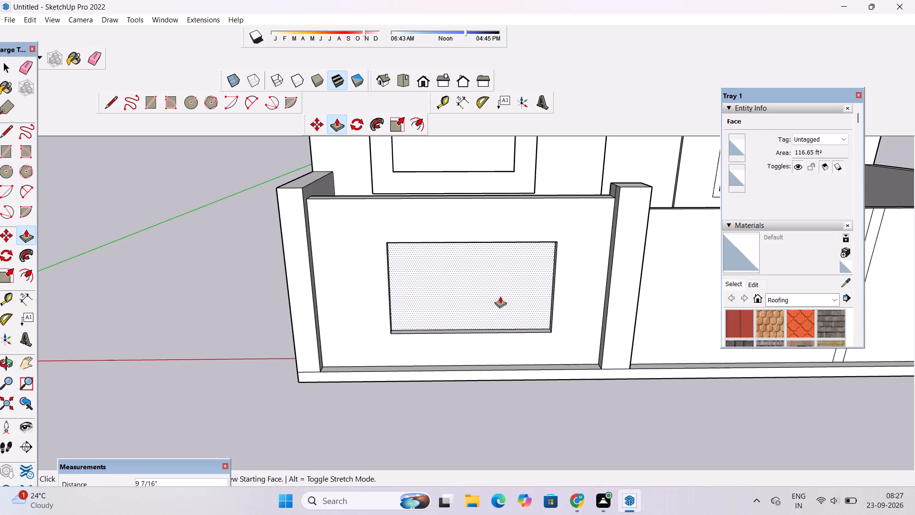
{"action": "type", "text": "3\""}
{"action": "key", "text": "Return"}
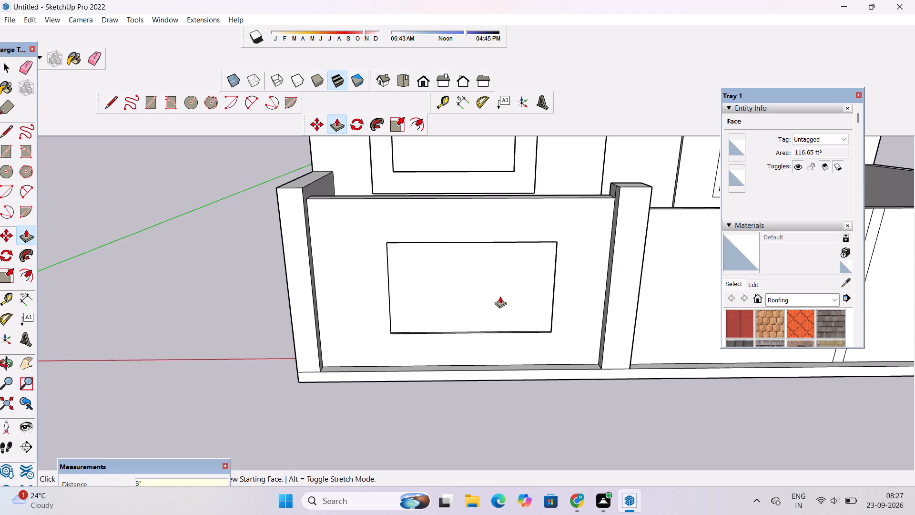
Examine the recessed boundary wall panel from the side, from low down and from the front.
{"action": "key", "text": "o"}
{"action": "scroll", "coordinate": [477, 285], "scroll_direction": "down", "scroll_amount": 4}
{"action": "left_click_drag", "start_coordinate": [375, 344], "coordinate": [595, 399]}
{"action": "left_click_drag", "start_coordinate": [542, 350], "coordinate": [476, 311]}
{"action": "left_click_drag", "start_coordinate": [482, 296], "coordinate": [462, 376], "text": "shift"}
{"action": "scroll", "coordinate": [465, 375], "scroll_direction": "down", "scroll_amount": 5}
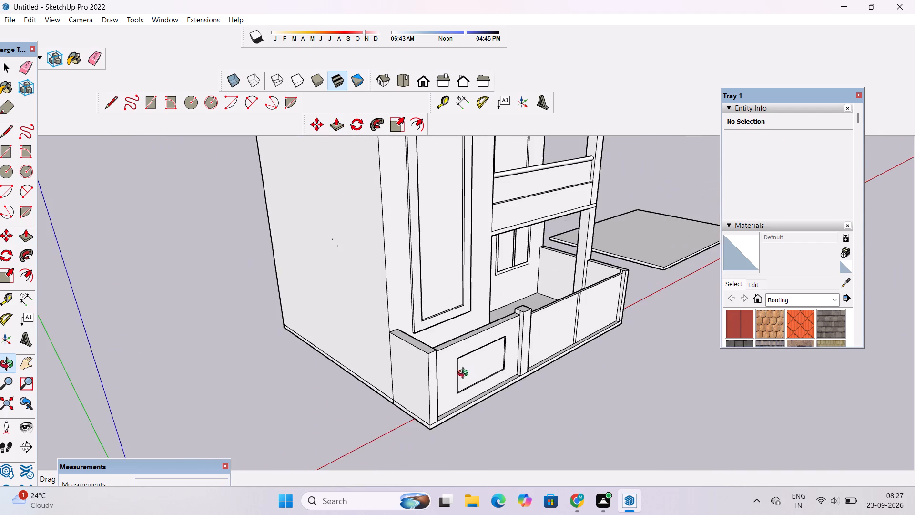
{"action": "left_click_drag", "start_coordinate": [546, 397], "coordinate": [489, 328]}
{"action": "scroll", "coordinate": [484, 322], "scroll_direction": "up", "scroll_amount": 7}
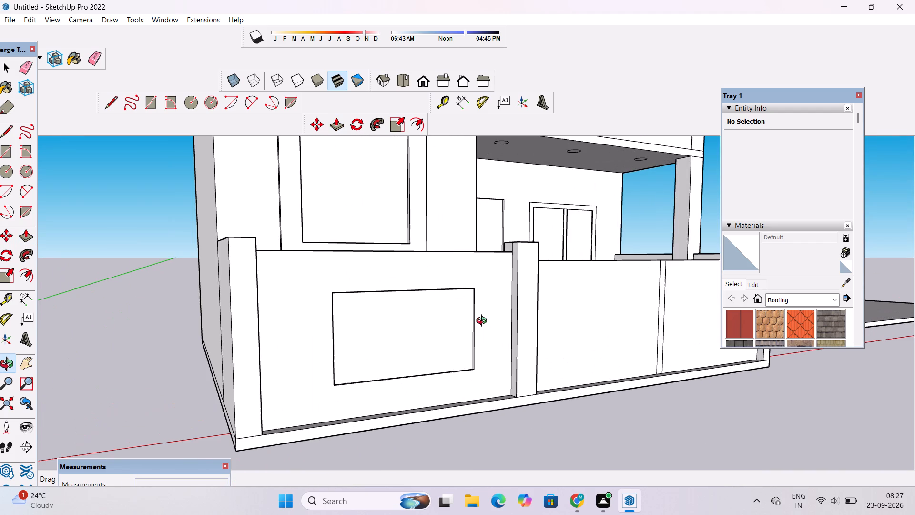
{"action": "scroll", "coordinate": [484, 322], "scroll_direction": "down", "scroll_amount": 4}
{"action": "scroll", "coordinate": [483, 322], "scroll_direction": "up", "scroll_amount": 4}
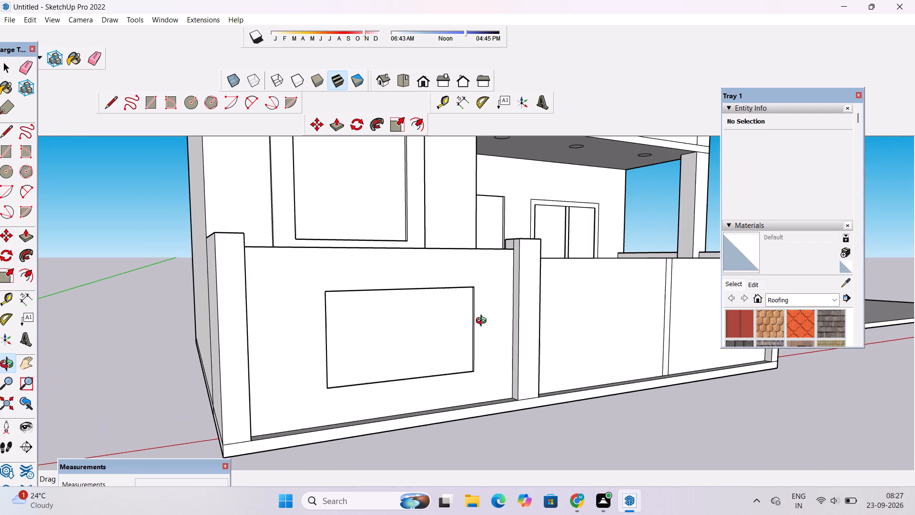
{"action": "scroll", "coordinate": [483, 322], "scroll_direction": "down", "scroll_amount": 4}
{"action": "left_click_drag", "start_coordinate": [476, 355], "coordinate": [460, 325]}
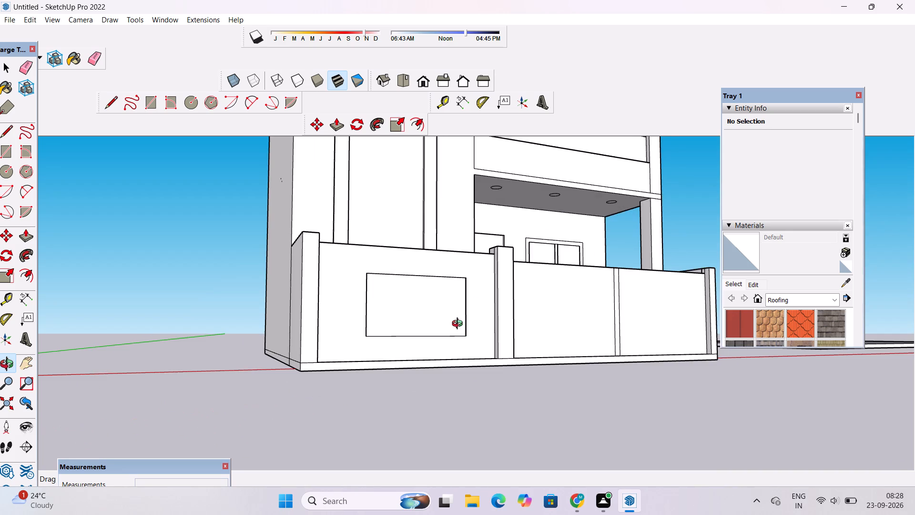
{"action": "left_click_drag", "start_coordinate": [459, 325], "coordinate": [459, 371], "text": "shift"}
{"action": "scroll", "coordinate": [466, 328], "scroll_direction": "down", "scroll_amount": 6}
{"action": "left_click_drag", "start_coordinate": [468, 325], "coordinate": [395, 388]}
{"action": "scroll", "coordinate": [412, 353], "scroll_direction": "up", "scroll_amount": 3}
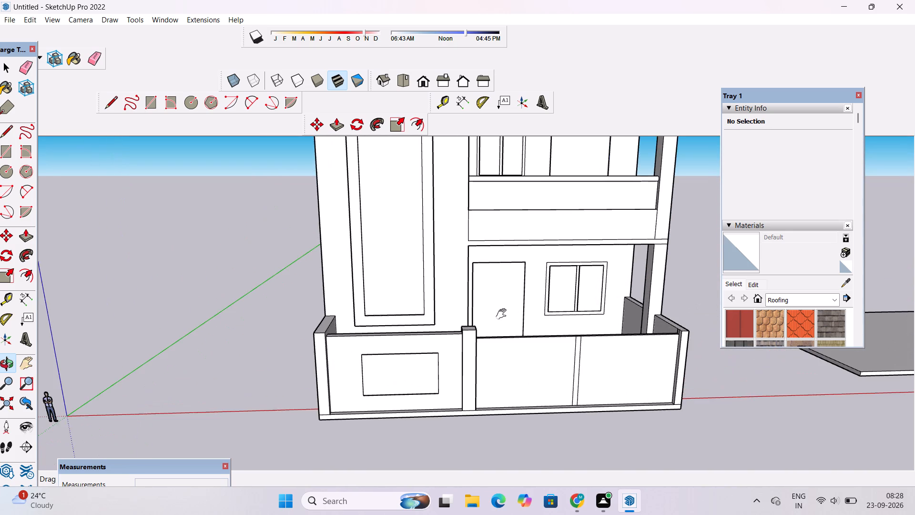
Examine the whole front elevation and the boundary wall from several angles and distances.
{"action": "left_click_drag", "start_coordinate": [503, 314], "coordinate": [461, 332], "text": "shift"}
{"action": "scroll", "coordinate": [461, 332], "scroll_direction": "down", "scroll_amount": 2}
{"action": "left_click_drag", "start_coordinate": [466, 330], "coordinate": [462, 360], "text": "shift"}
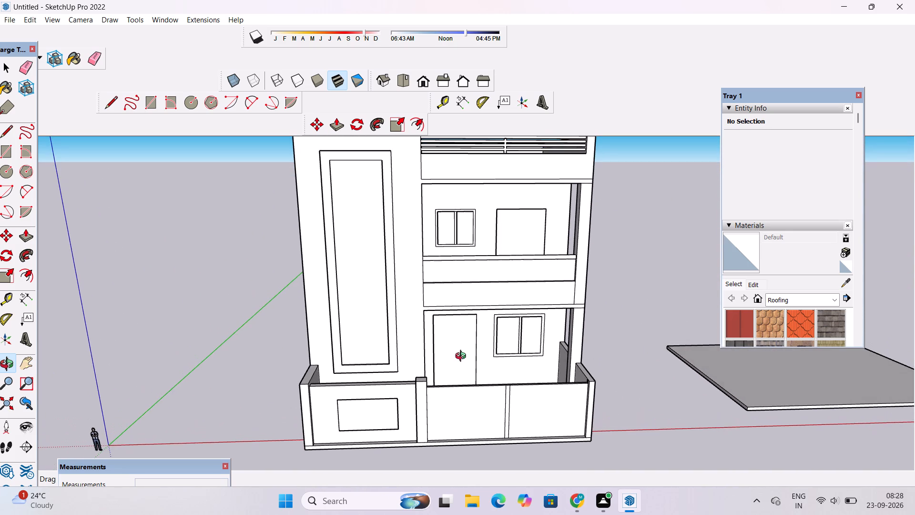
{"action": "left_click_drag", "start_coordinate": [492, 285], "coordinate": [449, 264]}
{"action": "scroll", "coordinate": [449, 263], "scroll_direction": "down", "scroll_amount": 3}
{"action": "left_click_drag", "start_coordinate": [447, 274], "coordinate": [447, 350], "text": "shift"}
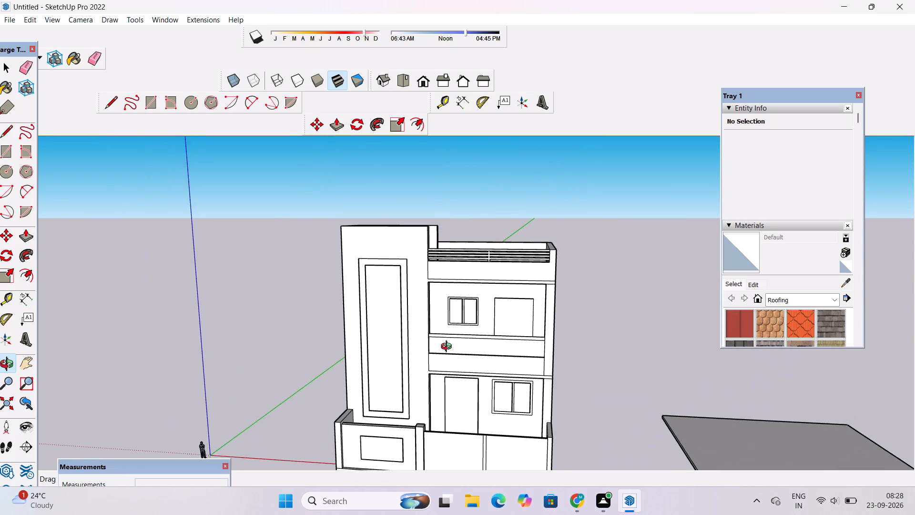
{"action": "scroll", "coordinate": [449, 344], "scroll_direction": "down", "scroll_amount": 5}
{"action": "left_click_drag", "start_coordinate": [455, 368], "coordinate": [470, 303], "text": "shift"}
{"action": "scroll", "coordinate": [471, 301], "scroll_direction": "up", "scroll_amount": 2}
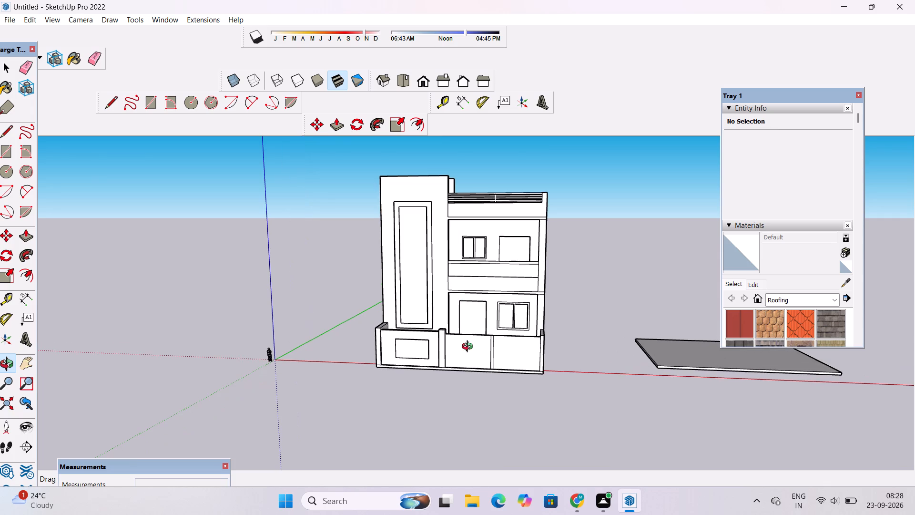
{"action": "left_click_drag", "start_coordinate": [471, 345], "coordinate": [481, 289], "text": "shift"}
{"action": "scroll", "coordinate": [481, 288], "scroll_direction": "up", "scroll_amount": 3}
{"action": "left_click_drag", "start_coordinate": [481, 295], "coordinate": [488, 358]}
{"action": "left_click_drag", "start_coordinate": [438, 339], "coordinate": [484, 358], "text": "shift"}
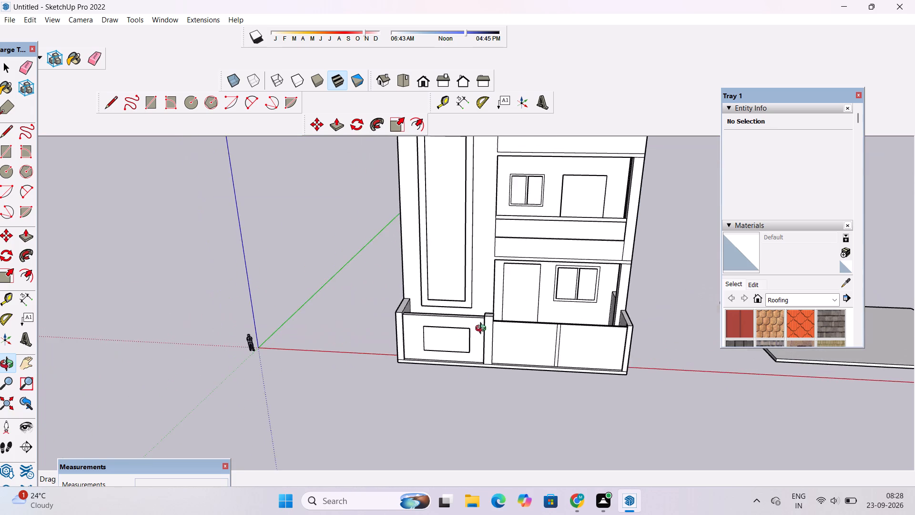
{"action": "scroll", "coordinate": [483, 330], "scroll_direction": "down", "scroll_amount": 4}
{"action": "left_click_drag", "start_coordinate": [462, 362], "coordinate": [561, 385]}
{"action": "scroll", "coordinate": [542, 315], "scroll_direction": "up", "scroll_amount": 5}
{"action": "left_click_drag", "start_coordinate": [539, 328], "coordinate": [521, 359], "text": "shift"}
{"action": "scroll", "coordinate": [515, 359], "scroll_direction": "up", "scroll_amount": 5}
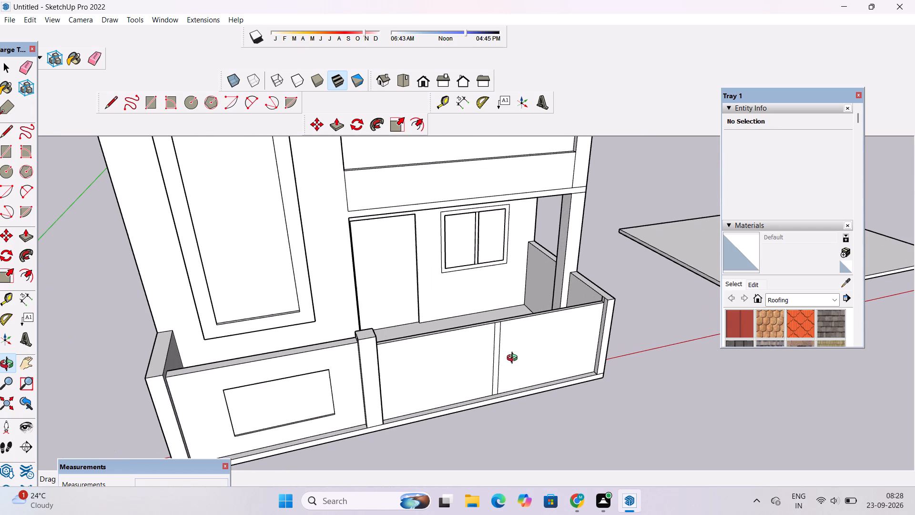
{"action": "scroll", "coordinate": [514, 359], "scroll_direction": "down", "scroll_amount": 2}
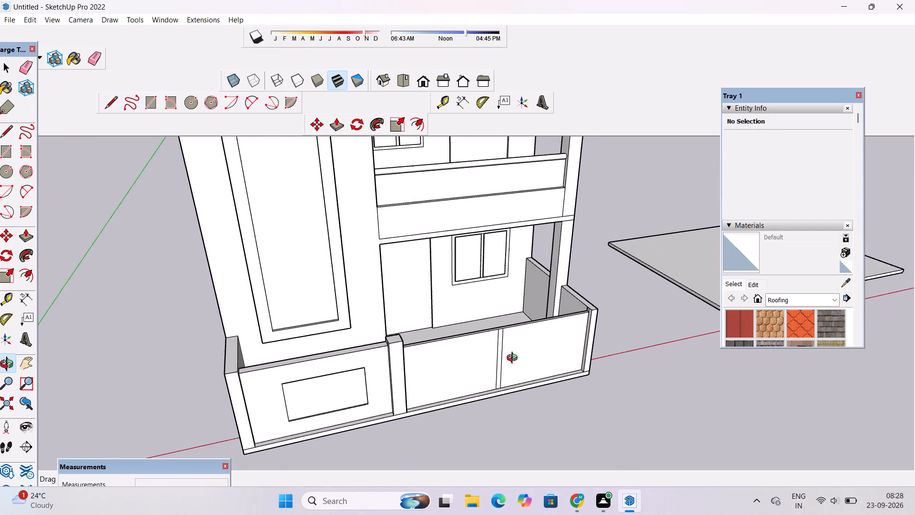
{"action": "scroll", "coordinate": [514, 359], "scroll_direction": "down", "scroll_amount": 2}
{"action": "left_click_drag", "start_coordinate": [550, 381], "coordinate": [445, 404]}
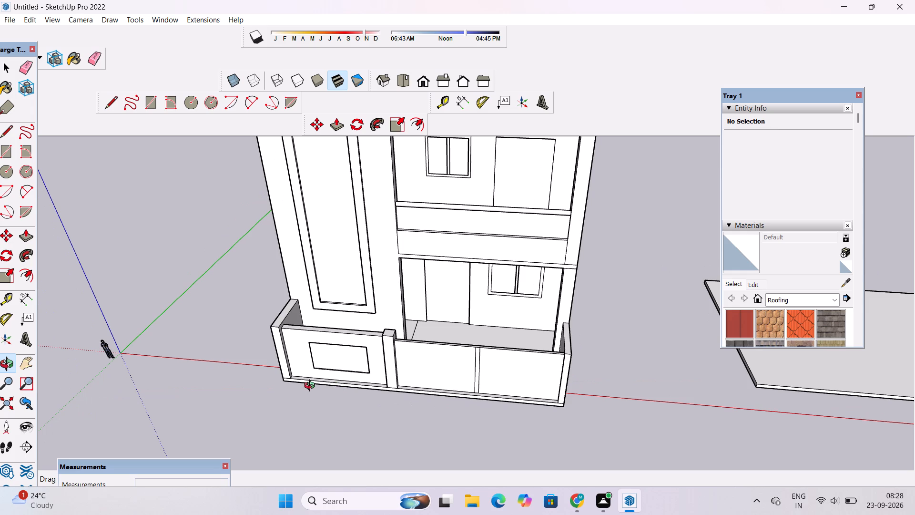
{"action": "left_click_drag", "start_coordinate": [334, 379], "coordinate": [338, 406], "text": "shift"}
{"action": "left_click_drag", "start_coordinate": [339, 410], "coordinate": [365, 407]}
{"action": "left_click_drag", "start_coordinate": [365, 407], "coordinate": [381, 394], "text": "shift"}
{"action": "left_click_drag", "start_coordinate": [381, 404], "coordinate": [416, 351]}
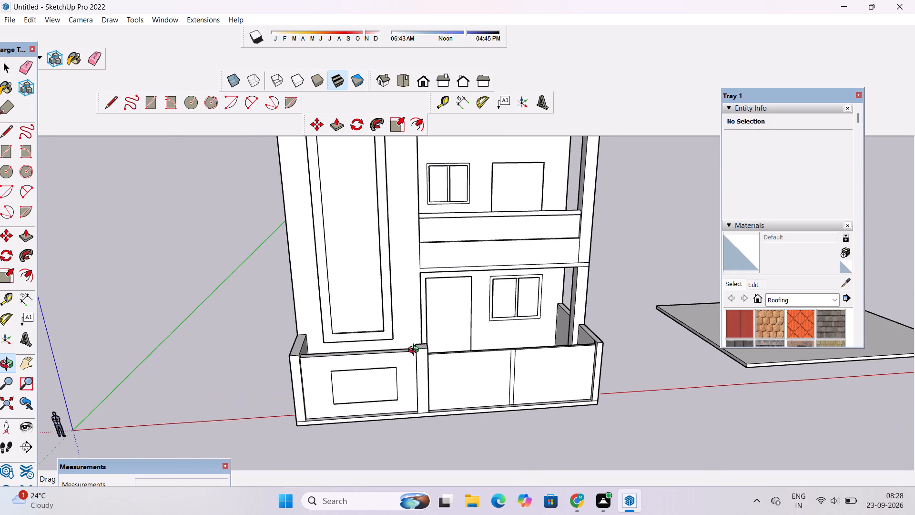
{"action": "left_click_drag", "start_coordinate": [407, 390], "coordinate": [390, 384]}
{"action": "left_click", "coordinate": [389, 379], "text": "shift"}
{"action": "scroll", "coordinate": [392, 382], "scroll_direction": "down", "scroll_amount": 6, "text": "shift"}
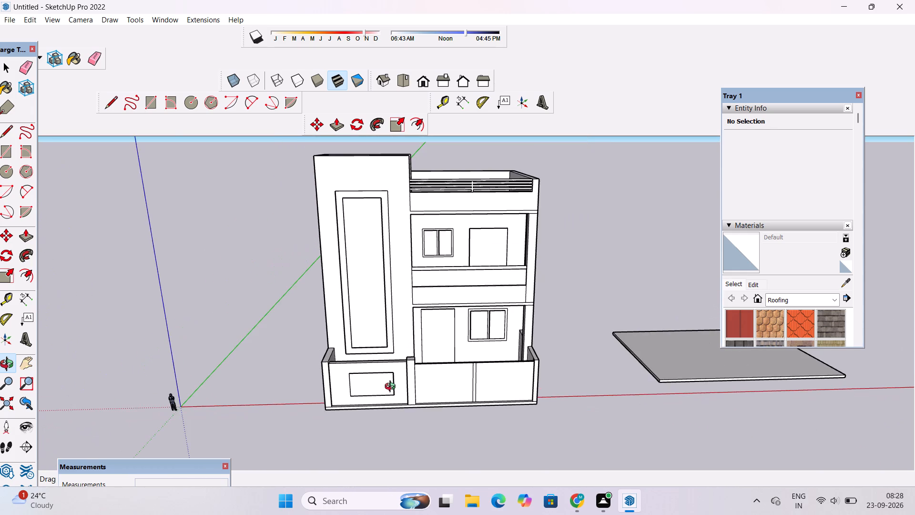
{"action": "left_click_drag", "start_coordinate": [390, 385], "coordinate": [388, 367]}
{"action": "left_click_drag", "start_coordinate": [392, 360], "coordinate": [393, 381], "text": "shift"}
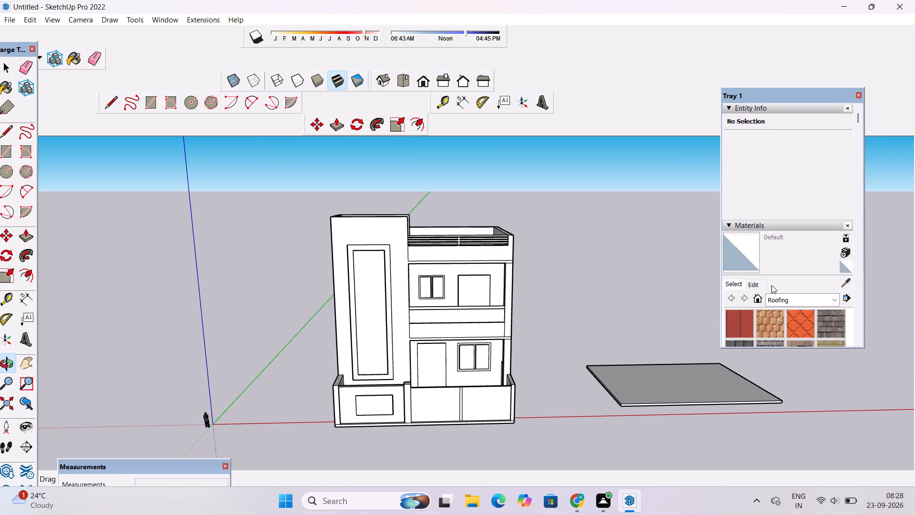
Look through the list of material collections for one suited to the building's exterior surfaces.
{"action": "scroll", "coordinate": [776, 260], "scroll_direction": "down", "scroll_amount": 2}
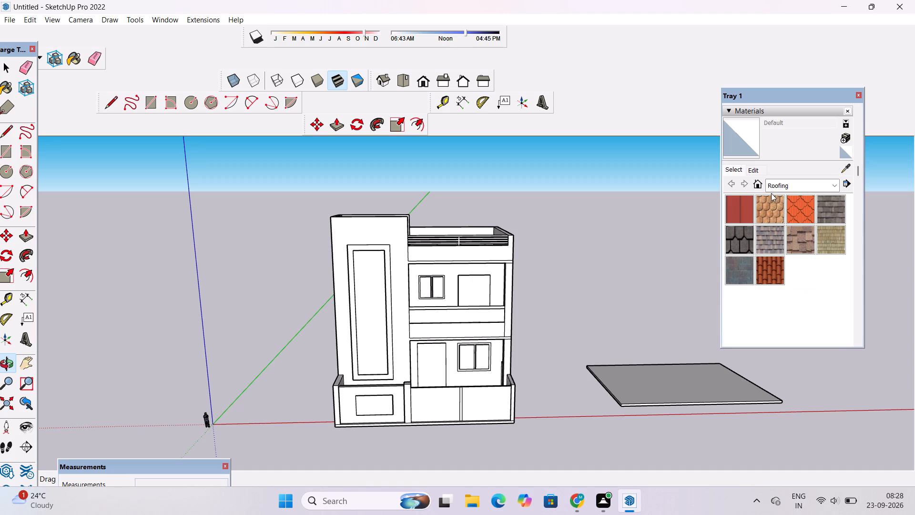
{"action": "left_click", "coordinate": [771, 185]}
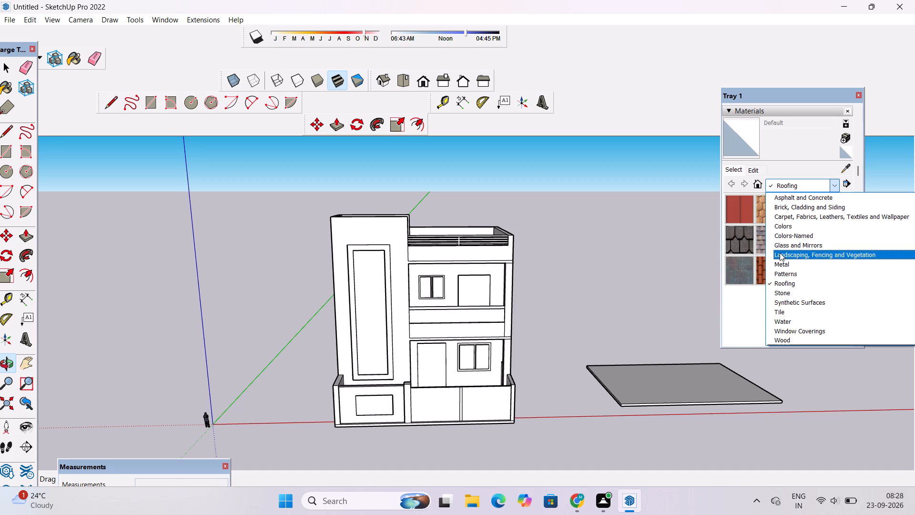
{"action": "scroll", "coordinate": [780, 253], "scroll_direction": "up", "scroll_amount": 3}
{"action": "scroll", "coordinate": [780, 253], "scroll_direction": "down", "scroll_amount": 5}
{"action": "scroll", "coordinate": [780, 253], "scroll_direction": "up", "scroll_amount": 2}
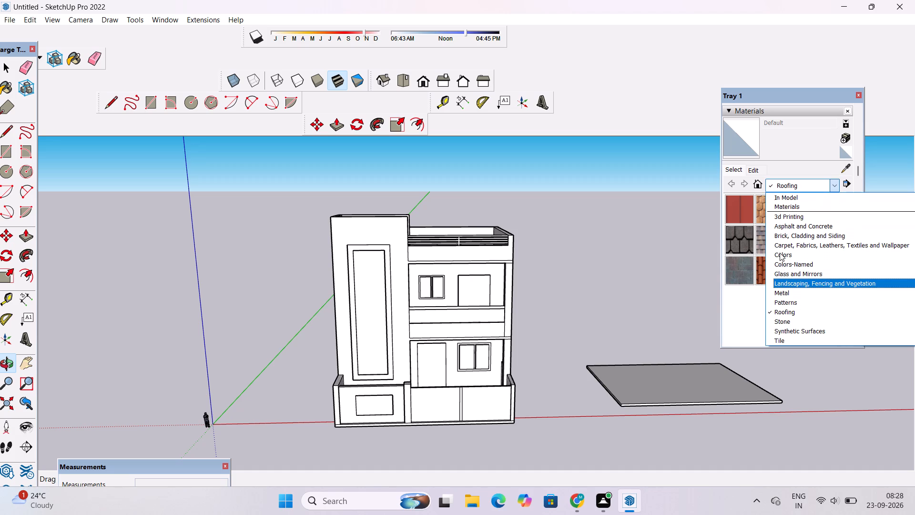
{"action": "scroll", "coordinate": [780, 253], "scroll_direction": "up", "scroll_amount": 2}
{"action": "scroll", "coordinate": [780, 253], "scroll_direction": "down", "scroll_amount": 3}
{"action": "scroll", "coordinate": [780, 253], "scroll_direction": "up", "scroll_amount": 3}
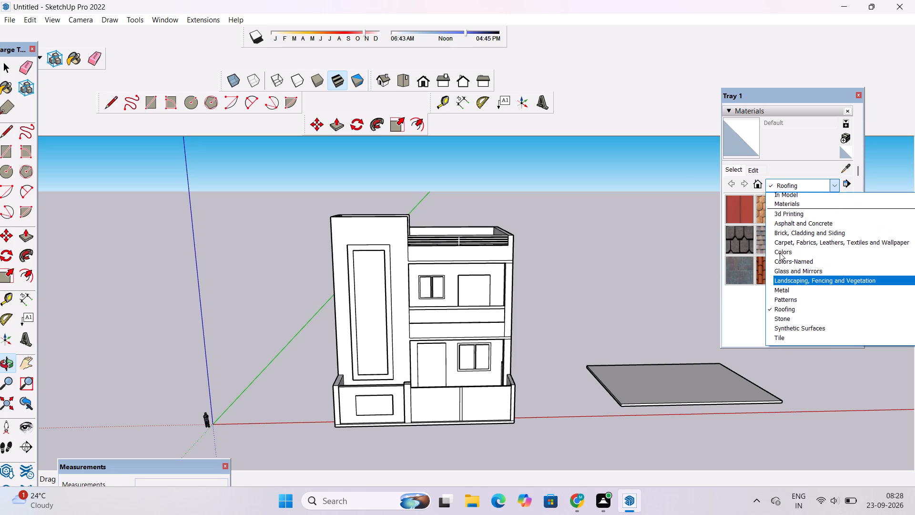
{"action": "scroll", "coordinate": [780, 253], "scroll_direction": "up", "scroll_amount": 6}
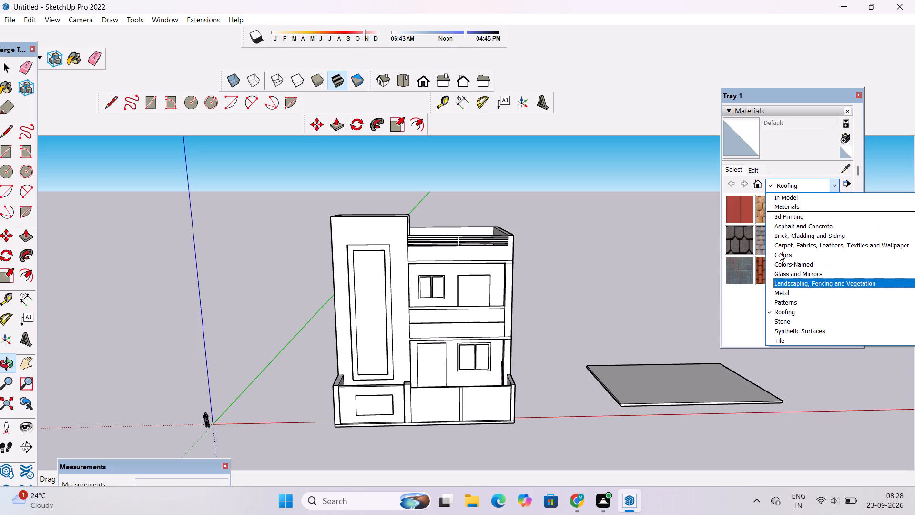
{"action": "scroll", "coordinate": [780, 253], "scroll_direction": "up", "scroll_amount": 2}
{"action": "scroll", "coordinate": [780, 253], "scroll_direction": "down", "scroll_amount": 1}
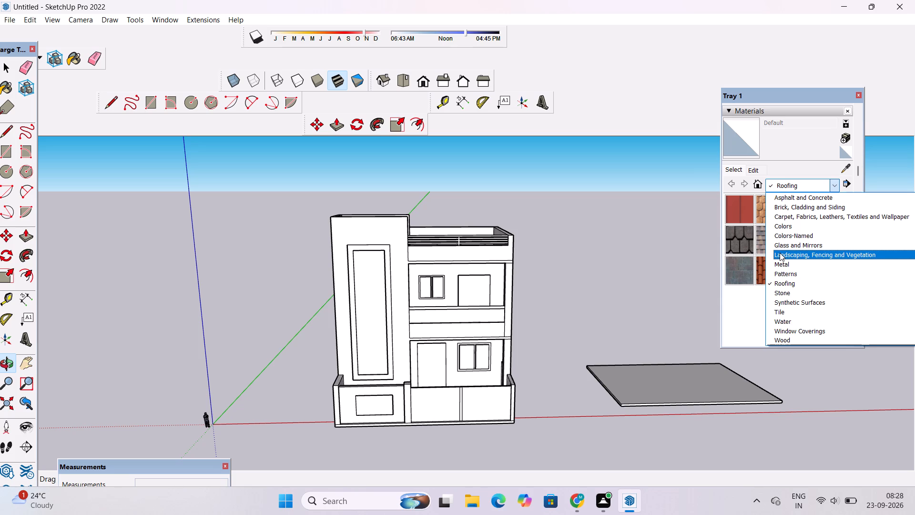
{"action": "scroll", "coordinate": [780, 253], "scroll_direction": "up", "scroll_amount": 1}
{"action": "scroll", "coordinate": [780, 253], "scroll_direction": "down", "scroll_amount": 2}
{"action": "scroll", "coordinate": [780, 253], "scroll_direction": "up", "scroll_amount": 5}
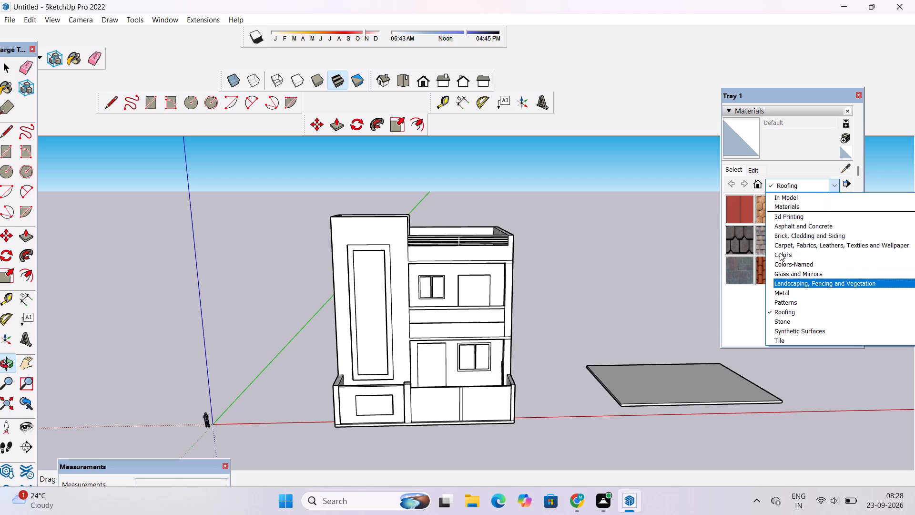
{"action": "scroll", "coordinate": [780, 253], "scroll_direction": "up", "scroll_amount": 4}
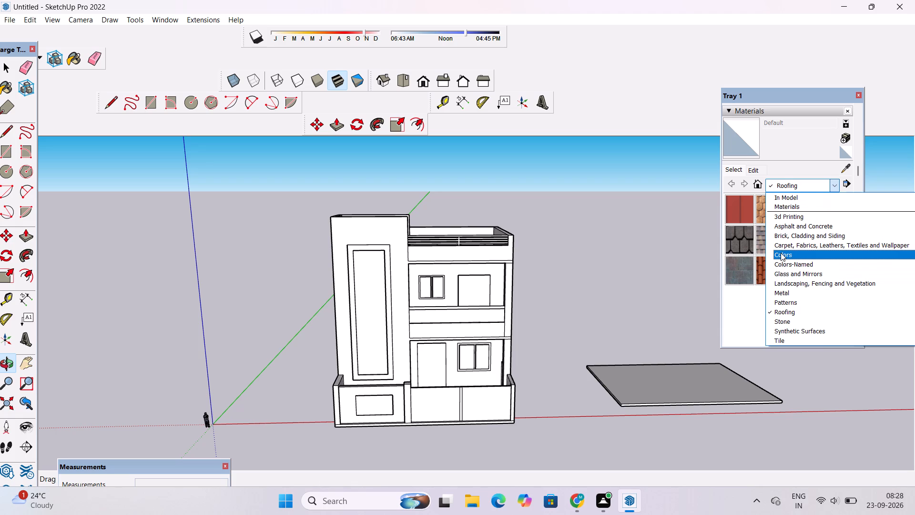
{"action": "scroll", "coordinate": [781, 253], "scroll_direction": "down", "scroll_amount": 2}
{"action": "scroll", "coordinate": [781, 253], "scroll_direction": "up", "scroll_amount": 3}
{"action": "scroll", "coordinate": [796, 250], "scroll_direction": "down", "scroll_amount": 4}
{"action": "scroll", "coordinate": [796, 250], "scroll_direction": "up", "scroll_amount": 2}
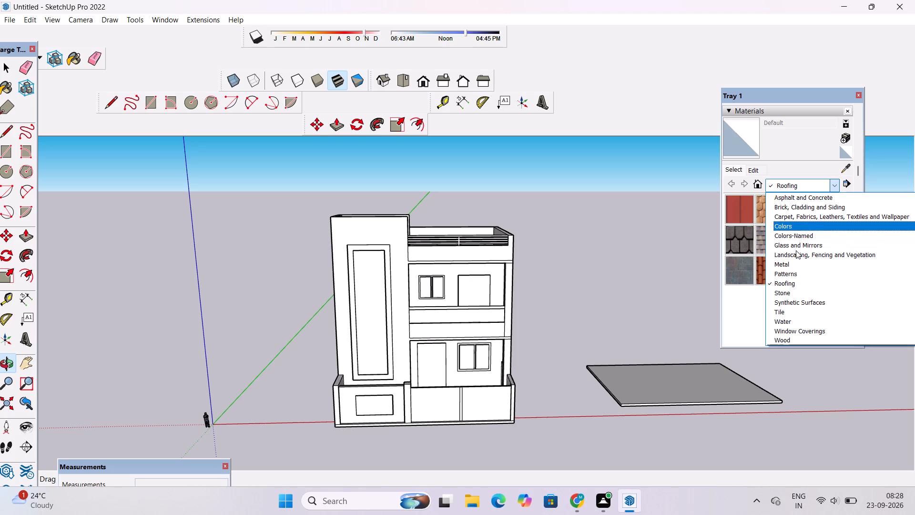
{"action": "scroll", "coordinate": [796, 250], "scroll_direction": "down", "scroll_amount": 3}
{"action": "scroll", "coordinate": [796, 250], "scroll_direction": "up", "scroll_amount": 3}
{"action": "scroll", "coordinate": [796, 250], "scroll_direction": "down", "scroll_amount": 3}
{"action": "scroll", "coordinate": [796, 250], "scroll_direction": "up", "scroll_amount": 3}
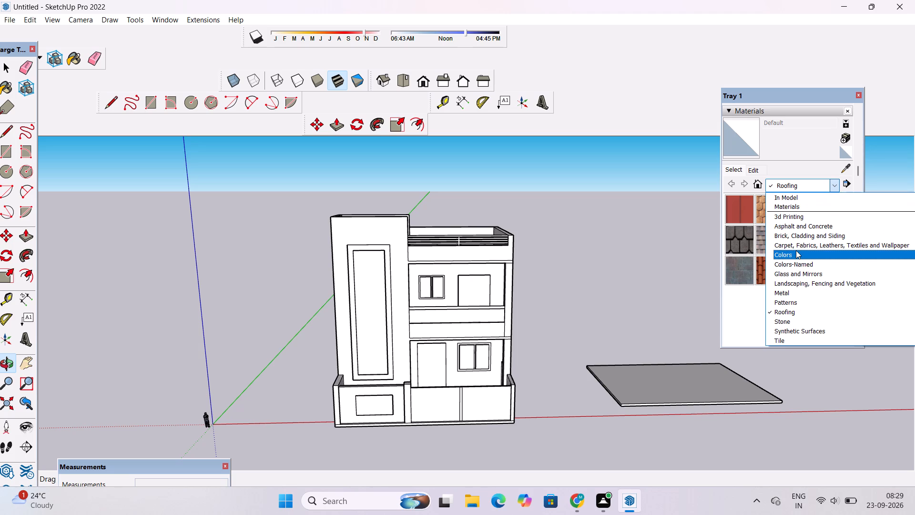
{"action": "scroll", "coordinate": [796, 250], "scroll_direction": "down", "scroll_amount": 4}
{"action": "scroll", "coordinate": [796, 250], "scroll_direction": "up", "scroll_amount": 3}
{"action": "scroll", "coordinate": [796, 250], "scroll_direction": "down", "scroll_amount": 5}
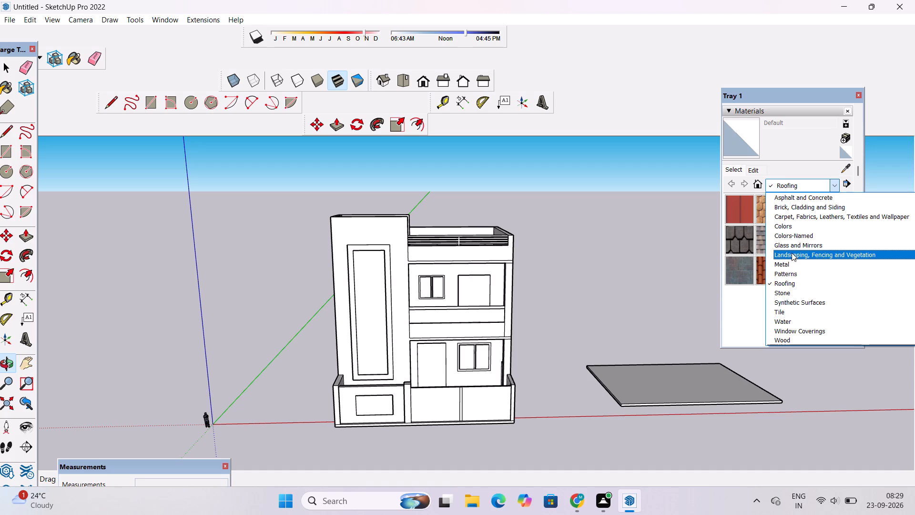
{"action": "scroll", "coordinate": [792, 253], "scroll_direction": "up", "scroll_amount": 3}
{"action": "scroll", "coordinate": [792, 253], "scroll_direction": "down", "scroll_amount": 4}
{"action": "scroll", "coordinate": [792, 253], "scroll_direction": "up", "scroll_amount": 3}
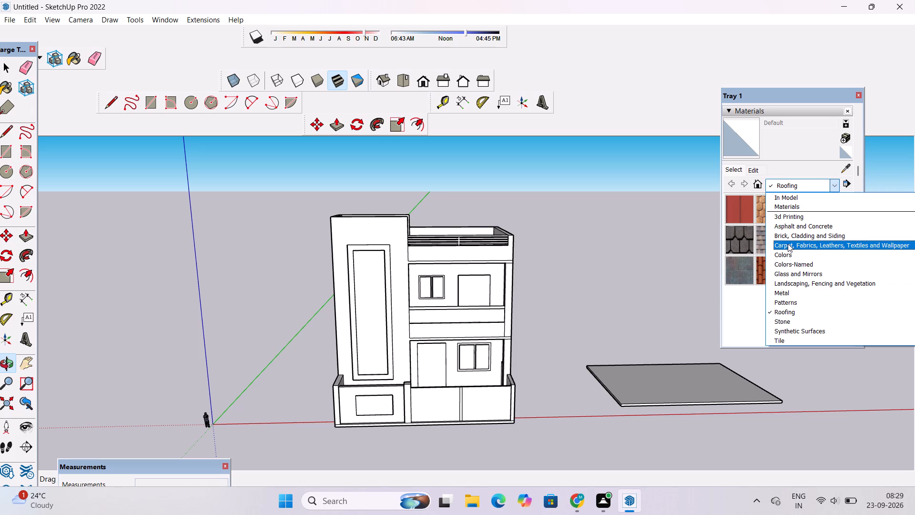
Switch the material library to the Colors-Named collection and browse its red, orange and cream swatches.
{"action": "key", "text": "o"}
{"action": "scroll", "coordinate": [713, 226], "scroll_direction": "down", "scroll_amount": 3}
{"action": "scroll", "coordinate": [544, 269], "scroll_direction": "down", "scroll_amount": 1}
{"action": "key", "text": "o"}
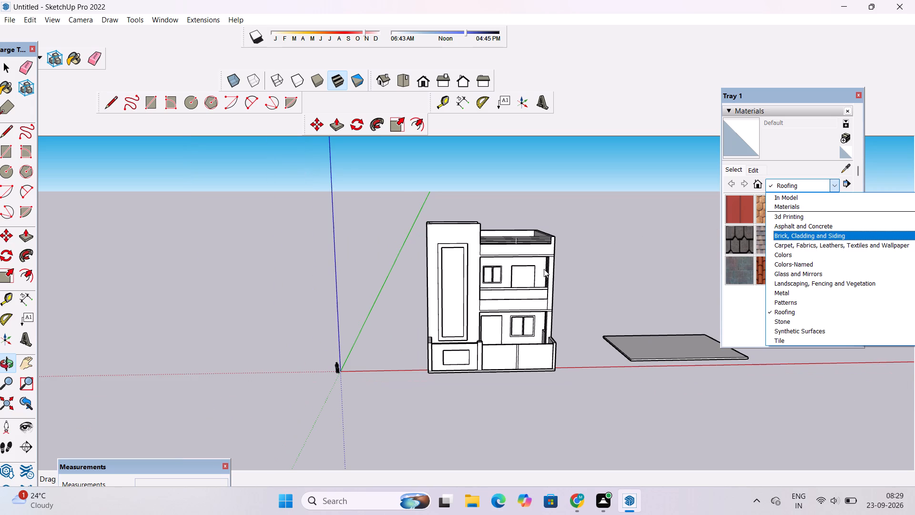
{"action": "scroll", "coordinate": [546, 267], "scroll_direction": "down", "scroll_amount": 3}
{"action": "scroll", "coordinate": [815, 267], "scroll_direction": "up", "scroll_amount": 7}
{"action": "scroll", "coordinate": [561, 315], "scroll_direction": "up", "scroll_amount": 9}
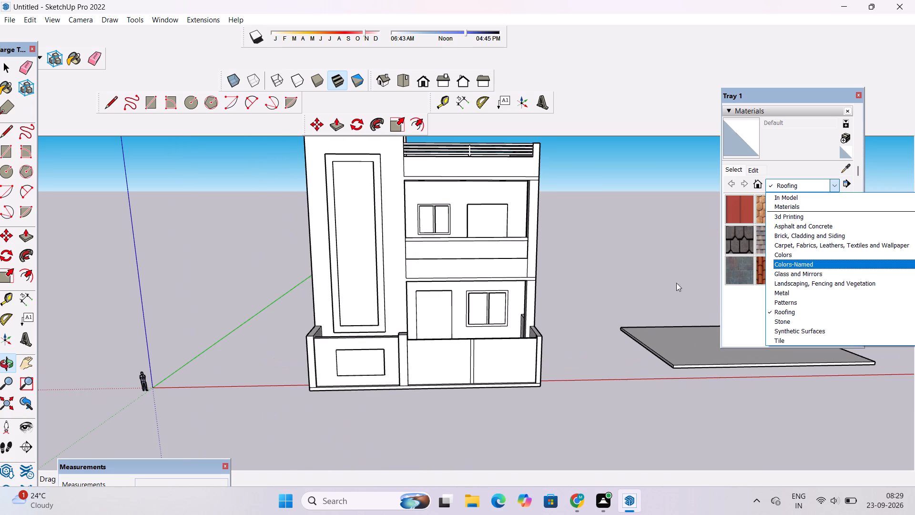
{"action": "scroll", "coordinate": [818, 249], "scroll_direction": "up", "scroll_amount": 3}
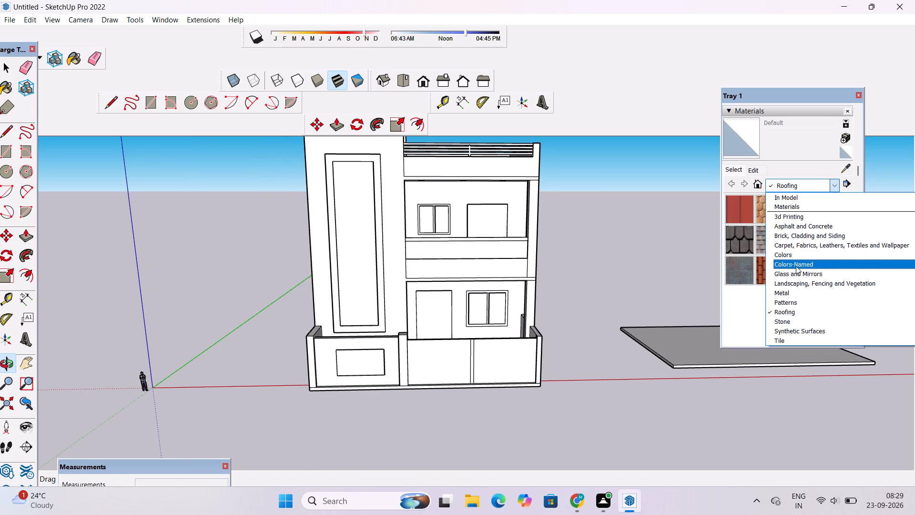
{"action": "left_click", "coordinate": [796, 266]}
{"action": "scroll", "coordinate": [750, 267], "scroll_direction": "down", "scroll_amount": 3}
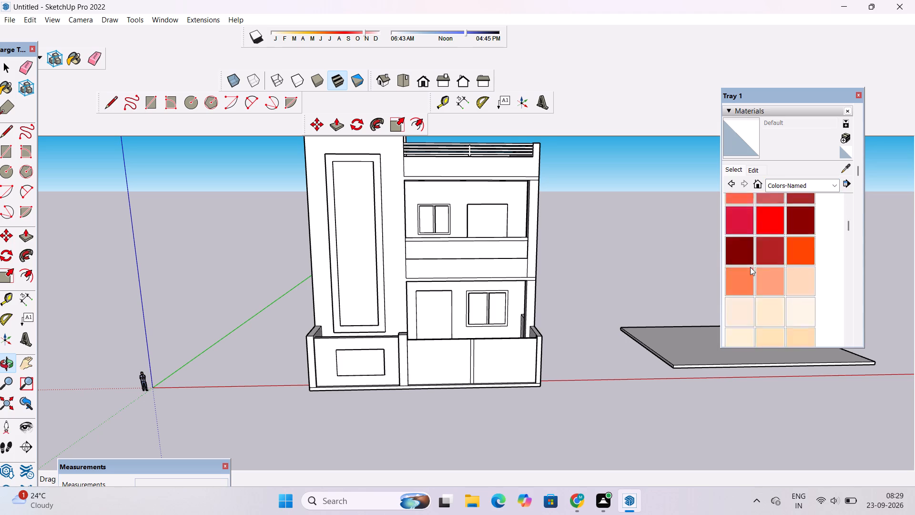
{"action": "scroll", "coordinate": [750, 267], "scroll_direction": "down", "scroll_amount": 4}
{"action": "scroll", "coordinate": [754, 264], "scroll_direction": "up", "scroll_amount": 4}
Examine the building's front elevation from both sides, from above and from low down towards the upper balcony.
{"action": "key", "text": "o"}
{"action": "scroll", "coordinate": [389, 285], "scroll_direction": "down", "scroll_amount": 3}
{"action": "left_click_drag", "start_coordinate": [403, 288], "coordinate": [395, 331]}
{"action": "scroll", "coordinate": [396, 323], "scroll_direction": "up", "scroll_amount": 2}
{"action": "left_click_drag", "start_coordinate": [399, 318], "coordinate": [477, 346], "text": "shift"}
{"action": "left_click_drag", "start_coordinate": [471, 347], "coordinate": [481, 302]}
{"action": "left_click_drag", "start_coordinate": [483, 301], "coordinate": [394, 299]}
{"action": "scroll", "coordinate": [394, 299], "scroll_direction": "down", "scroll_amount": 3, "text": "shift"}
{"action": "left_click_drag", "start_coordinate": [400, 308], "coordinate": [408, 319], "text": "shift"}
{"action": "left_click_drag", "start_coordinate": [408, 324], "coordinate": [414, 316], "text": "shift"}
{"action": "left_click_drag", "start_coordinate": [423, 299], "coordinate": [432, 226]}
{"action": "scroll", "coordinate": [437, 234], "scroll_direction": "up", "scroll_amount": 4}
{"action": "left_click_drag", "start_coordinate": [437, 234], "coordinate": [416, 262], "text": "shift"}
{"action": "scroll", "coordinate": [416, 262], "scroll_direction": "up", "scroll_amount": 4}
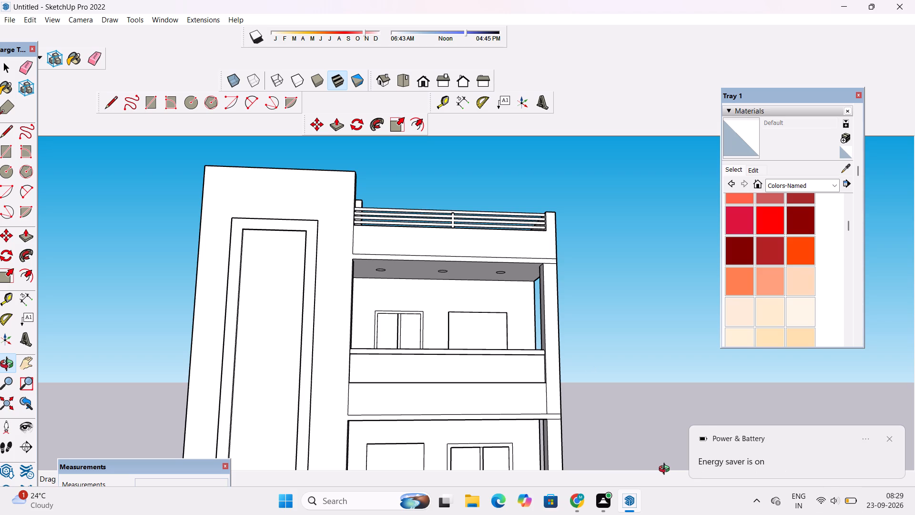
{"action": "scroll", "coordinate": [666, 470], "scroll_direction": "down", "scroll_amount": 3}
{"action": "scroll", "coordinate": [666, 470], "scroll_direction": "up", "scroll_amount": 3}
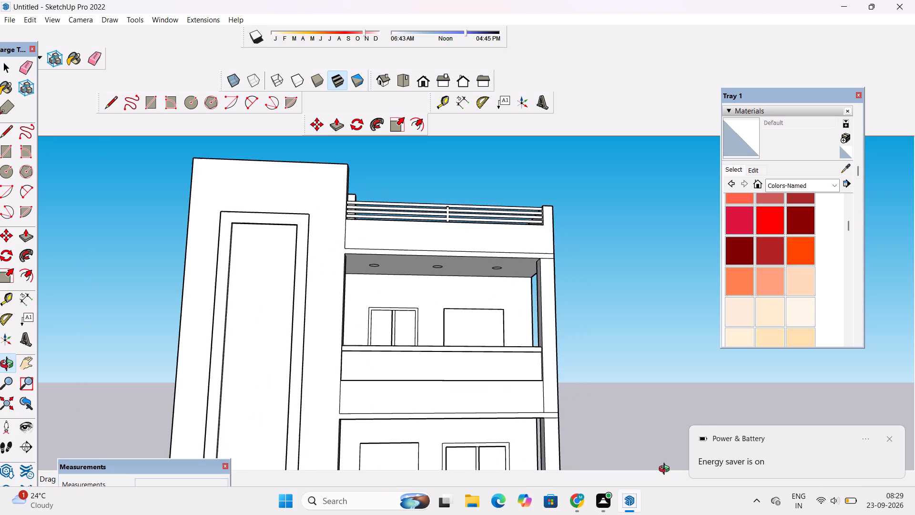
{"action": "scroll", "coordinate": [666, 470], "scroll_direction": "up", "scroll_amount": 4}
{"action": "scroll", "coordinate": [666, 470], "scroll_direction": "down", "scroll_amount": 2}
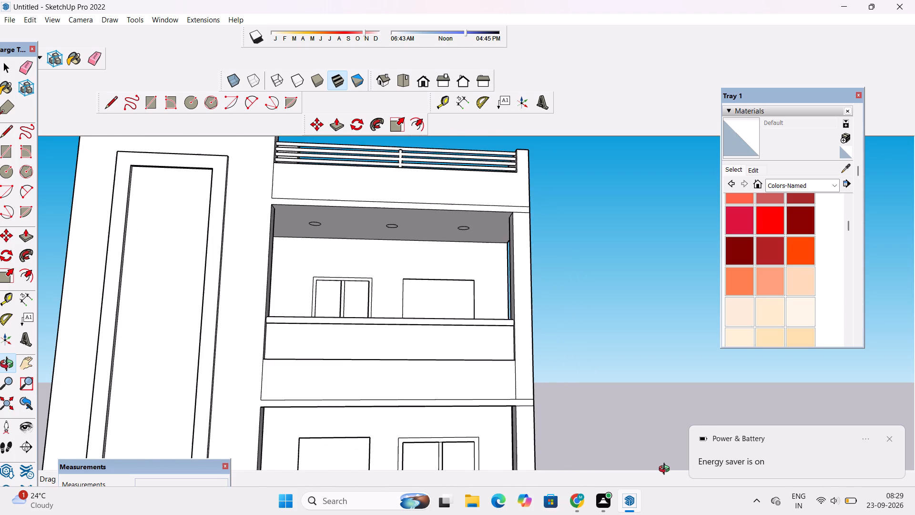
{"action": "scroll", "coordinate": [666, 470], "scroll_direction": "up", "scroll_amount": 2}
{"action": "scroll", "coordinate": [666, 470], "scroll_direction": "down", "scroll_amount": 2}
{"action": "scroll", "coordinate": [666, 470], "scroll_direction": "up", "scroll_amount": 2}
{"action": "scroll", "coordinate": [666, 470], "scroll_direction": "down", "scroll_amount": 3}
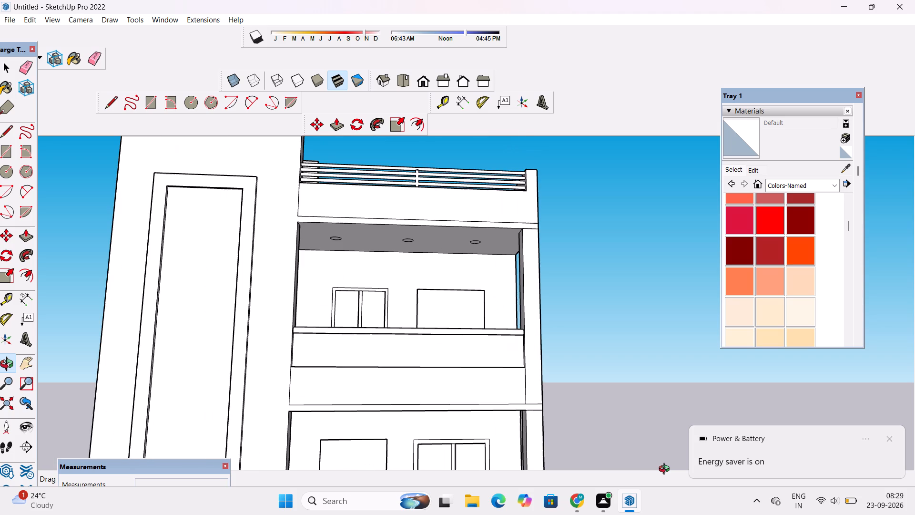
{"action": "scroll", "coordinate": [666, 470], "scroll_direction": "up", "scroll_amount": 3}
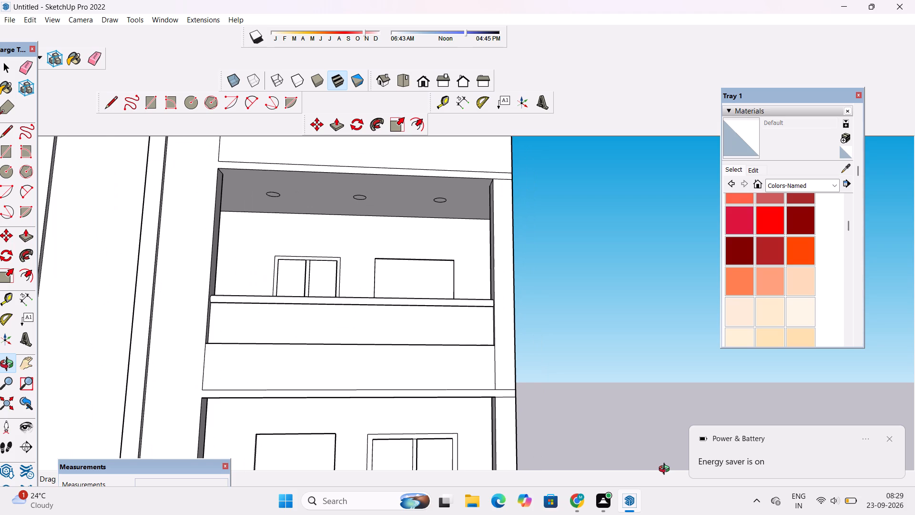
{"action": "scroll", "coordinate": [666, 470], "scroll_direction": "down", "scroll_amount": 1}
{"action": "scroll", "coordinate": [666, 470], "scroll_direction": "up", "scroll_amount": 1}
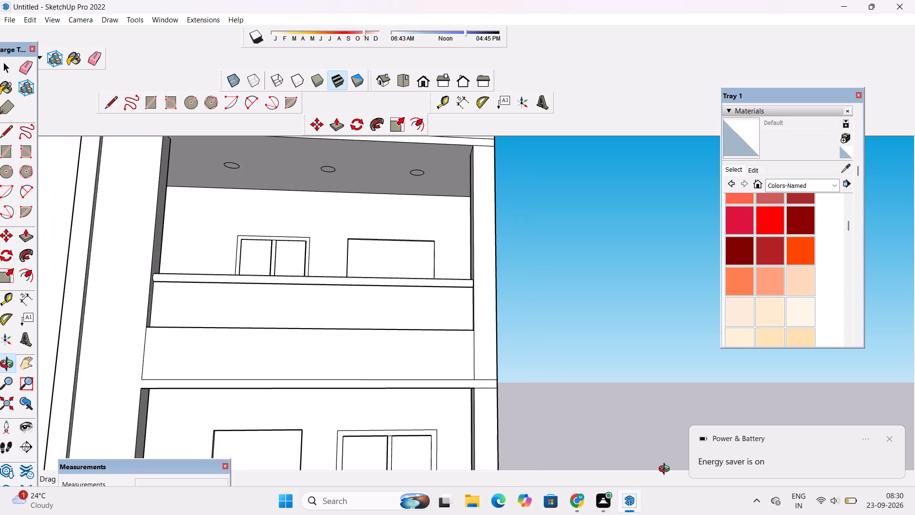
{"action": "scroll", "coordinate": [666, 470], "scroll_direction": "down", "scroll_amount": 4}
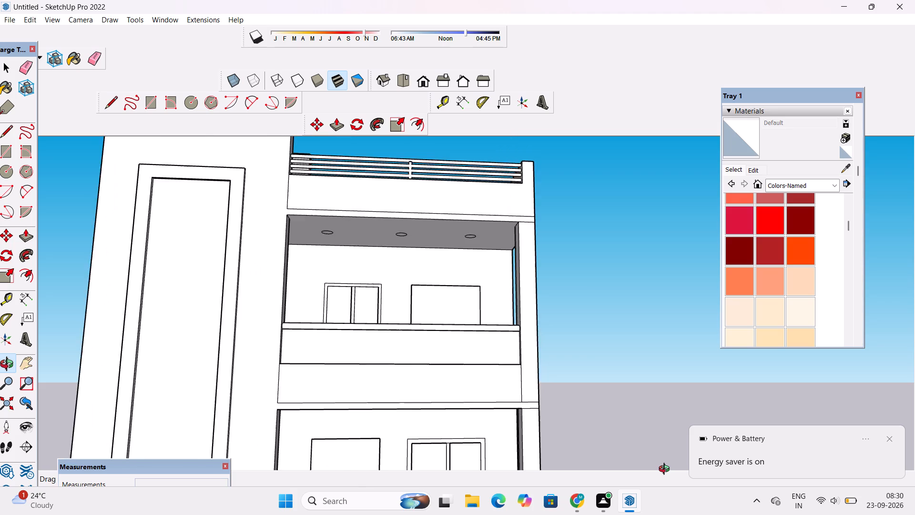
Examine the roof terrace, the front corner with the boundary wall, and the whole front elevation from several angles.
{"action": "scroll", "coordinate": [666, 470], "scroll_direction": "down", "scroll_amount": 9}
{"action": "left_click_drag", "start_coordinate": [637, 356], "coordinate": [620, 454]}
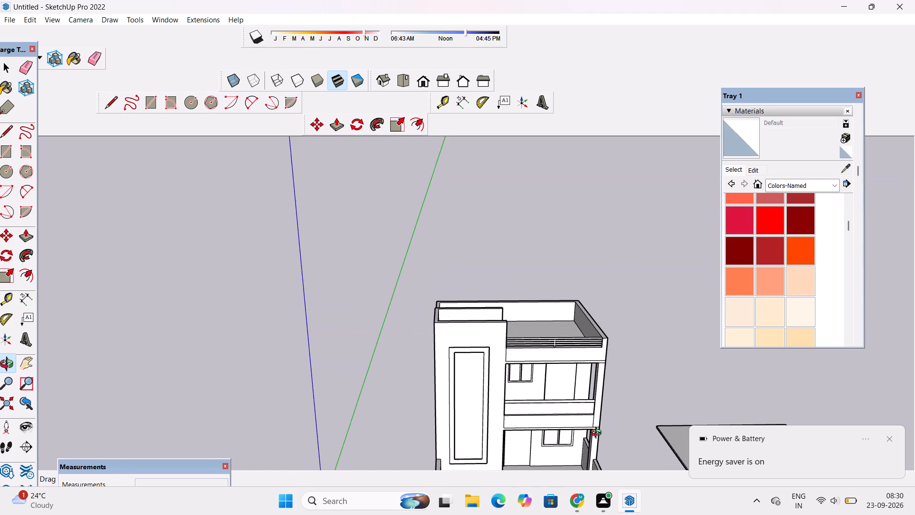
{"action": "scroll", "coordinate": [588, 421], "scroll_direction": "up", "scroll_amount": 4}
{"action": "left_click_drag", "start_coordinate": [588, 416], "coordinate": [586, 357], "text": "shift"}
{"action": "scroll", "coordinate": [516, 269], "scroll_direction": "down", "scroll_amount": 5}
{"action": "left_click_drag", "start_coordinate": [493, 340], "coordinate": [499, 308], "text": "shift"}
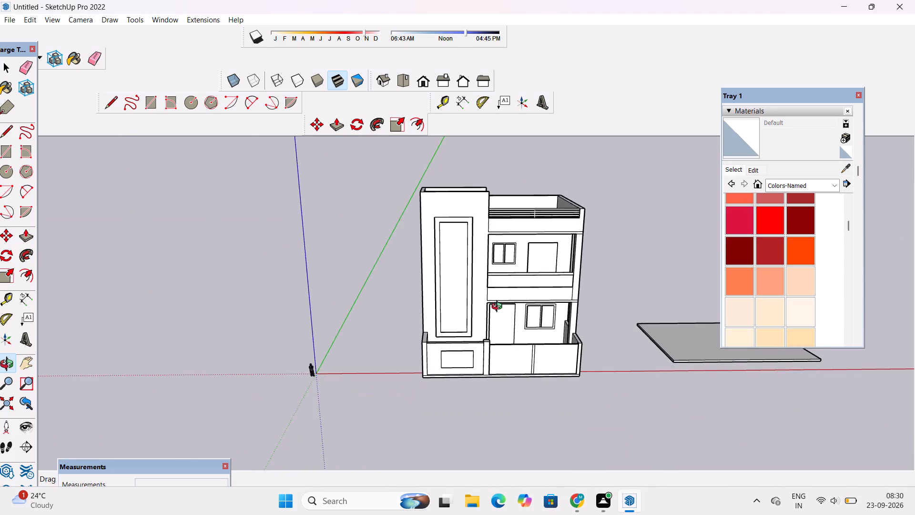
{"action": "scroll", "coordinate": [499, 308], "scroll_direction": "down", "scroll_amount": 2}
{"action": "left_click_drag", "start_coordinate": [591, 296], "coordinate": [510, 298]}
{"action": "scroll", "coordinate": [488, 307], "scroll_direction": "up", "scroll_amount": 9}
{"action": "left_click_drag", "start_coordinate": [368, 339], "coordinate": [545, 319]}
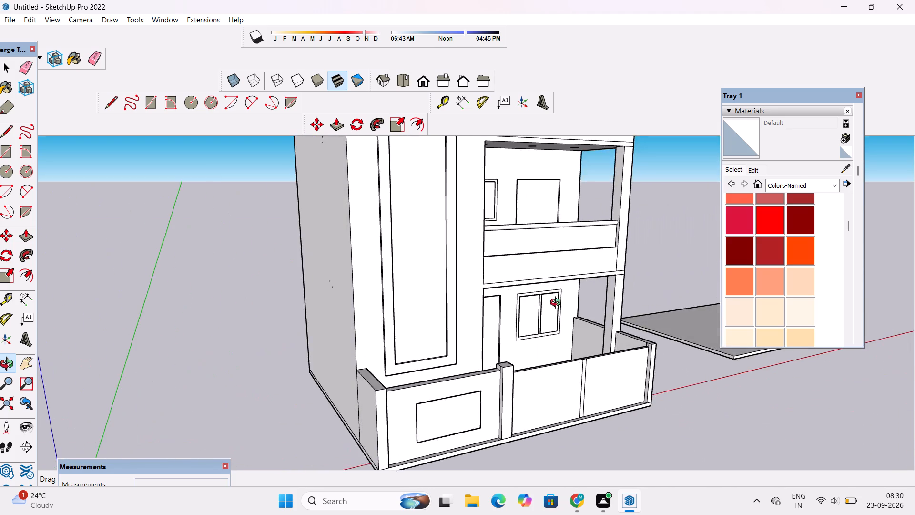
{"action": "left_click_drag", "start_coordinate": [546, 303], "coordinate": [413, 356], "text": "shift"}
{"action": "scroll", "coordinate": [412, 356], "scroll_direction": "down", "scroll_amount": 6}
{"action": "left_click_drag", "start_coordinate": [478, 342], "coordinate": [375, 362]}
{"action": "left_click_drag", "start_coordinate": [351, 366], "coordinate": [410, 346], "text": "shift"}
{"action": "left_click", "coordinate": [414, 349]}
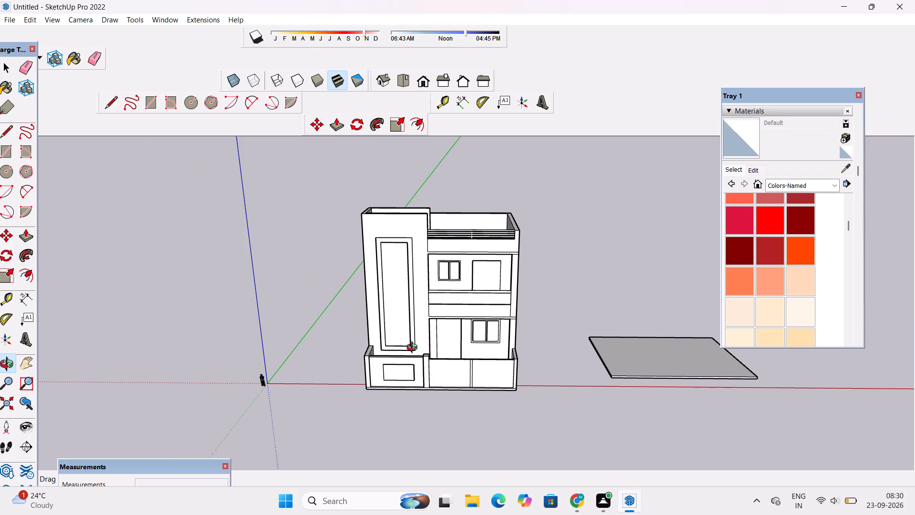
{"action": "left_click_drag", "start_coordinate": [419, 359], "coordinate": [471, 342]}
{"action": "left_click_drag", "start_coordinate": [471, 342], "coordinate": [418, 360]}
{"action": "left_click_drag", "start_coordinate": [418, 360], "coordinate": [407, 378], "text": "shift"}
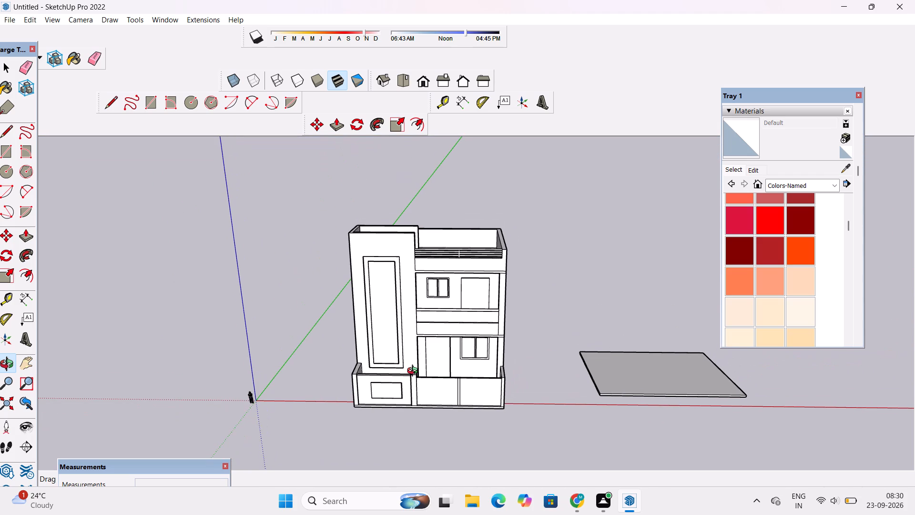
Browse the Colors-Named swatches from pinks and reds through oranges and yellows to greens for a door colour.
{"action": "scroll", "coordinate": [726, 289], "scroll_direction": "up", "scroll_amount": 3}
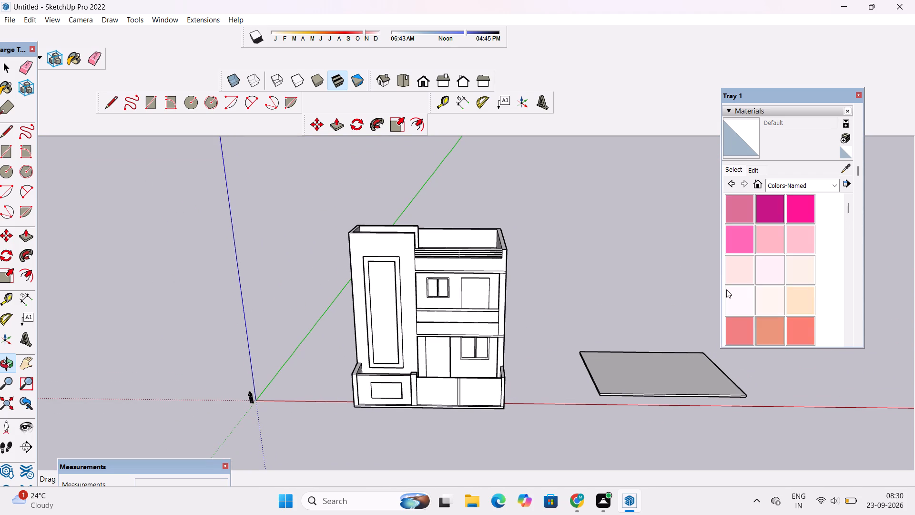
{"action": "scroll", "coordinate": [738, 289], "scroll_direction": "down", "scroll_amount": 9}
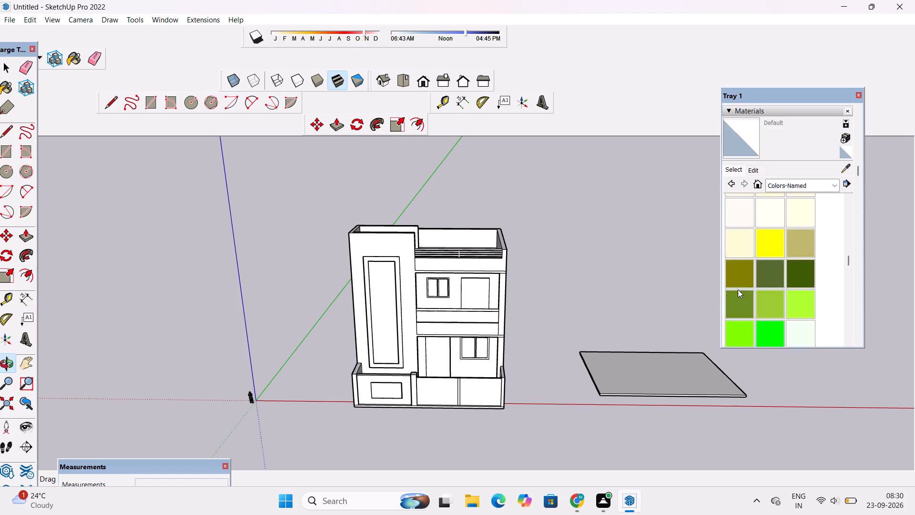
{"action": "scroll", "coordinate": [738, 289], "scroll_direction": "down", "scroll_amount": 1}
{"action": "scroll", "coordinate": [738, 289], "scroll_direction": "up", "scroll_amount": 5}
{"action": "scroll", "coordinate": [753, 316], "scroll_direction": "down", "scroll_amount": 1}
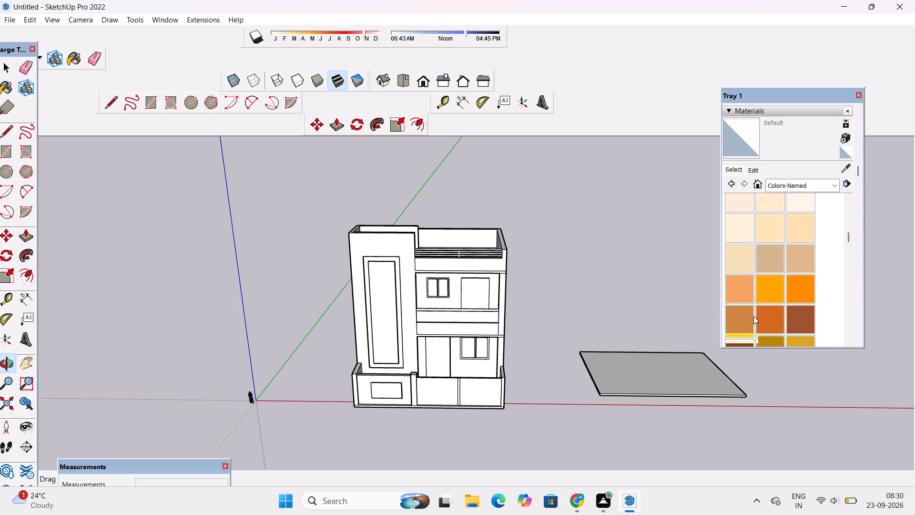
{"action": "scroll", "coordinate": [750, 265], "scroll_direction": "down", "scroll_amount": 1}
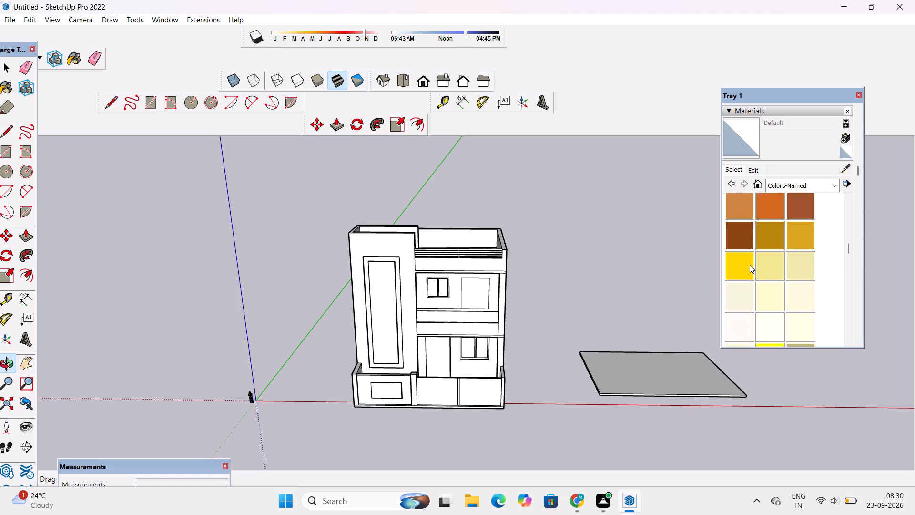
{"action": "scroll", "coordinate": [750, 265], "scroll_direction": "down", "scroll_amount": 2}
{"action": "scroll", "coordinate": [750, 265], "scroll_direction": "up", "scroll_amount": 7}
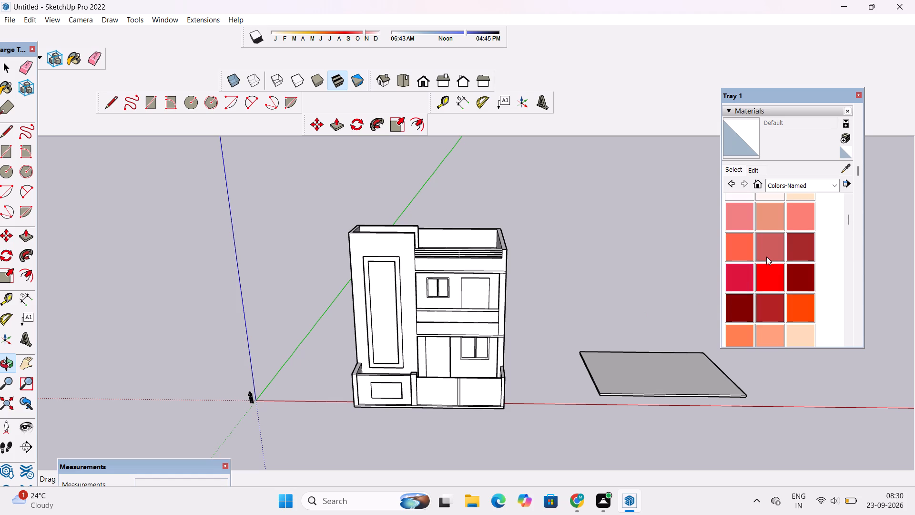
Paint the ground-floor entrance door with the 0018_Brown colour from the Colors-Named collection.
{"action": "left_click", "coordinate": [796, 251]}
{"action": "scroll", "coordinate": [798, 257], "scroll_direction": "up", "scroll_amount": 8}
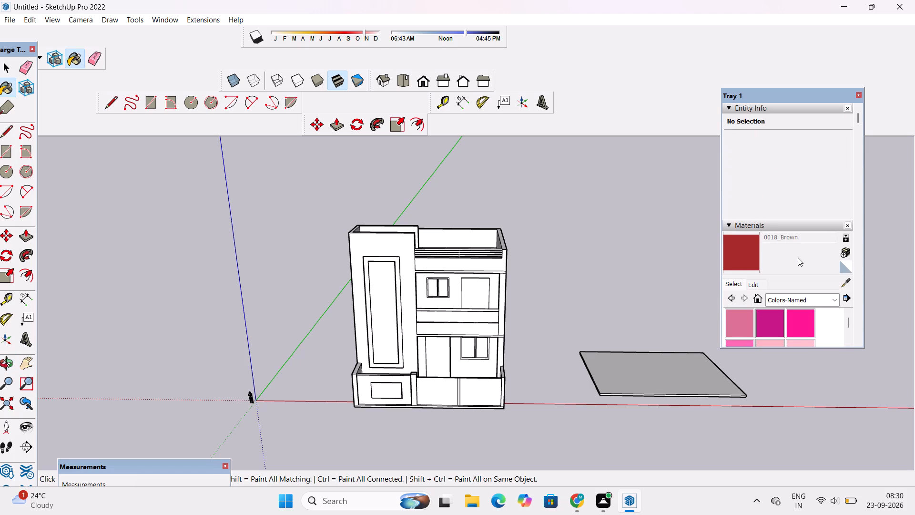
{"action": "scroll", "coordinate": [798, 257], "scroll_direction": "up", "scroll_amount": 2}
{"action": "scroll", "coordinate": [798, 257], "scroll_direction": "down", "scroll_amount": 1}
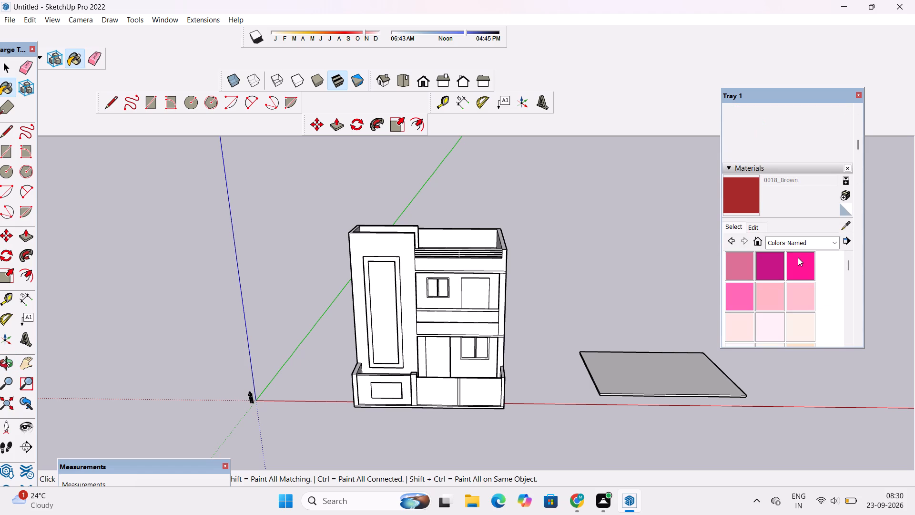
{"action": "scroll", "coordinate": [798, 257], "scroll_direction": "up", "scroll_amount": 1}
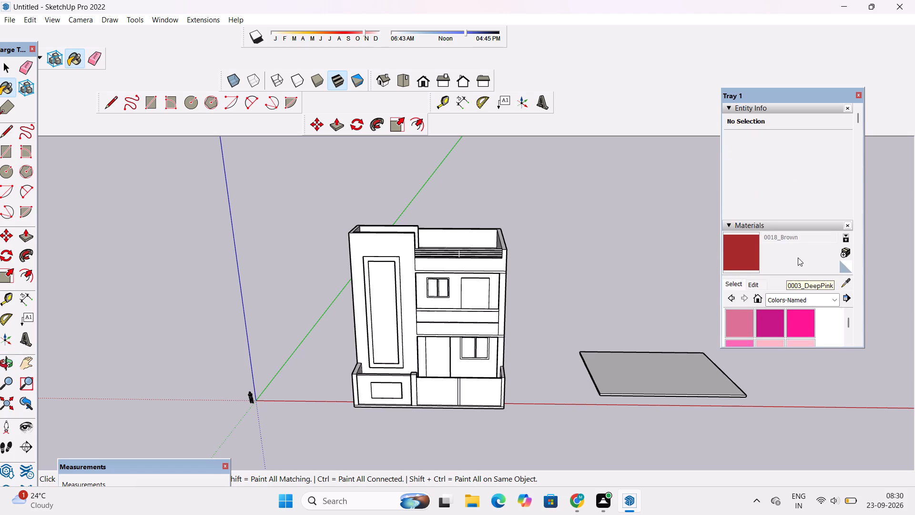
{"action": "scroll", "coordinate": [798, 257], "scroll_direction": "down", "scroll_amount": 2}
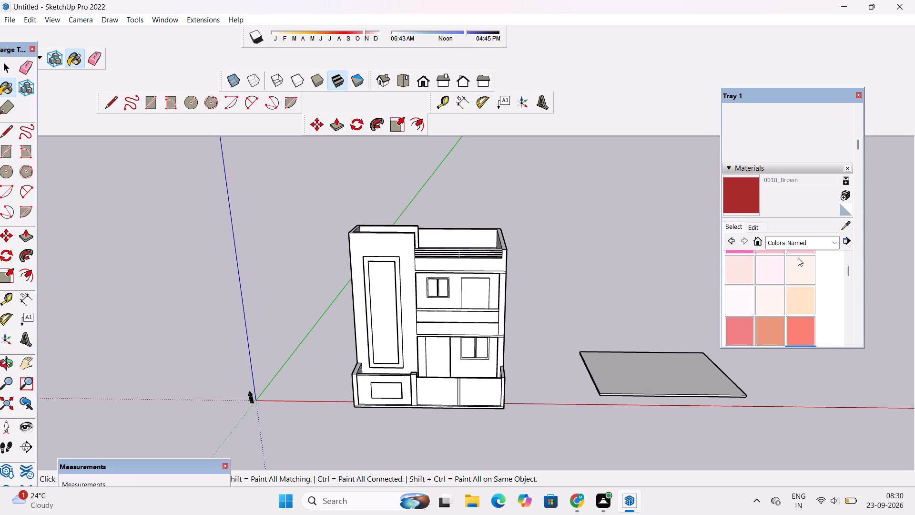
{"action": "scroll", "coordinate": [798, 257], "scroll_direction": "up", "scroll_amount": 2}
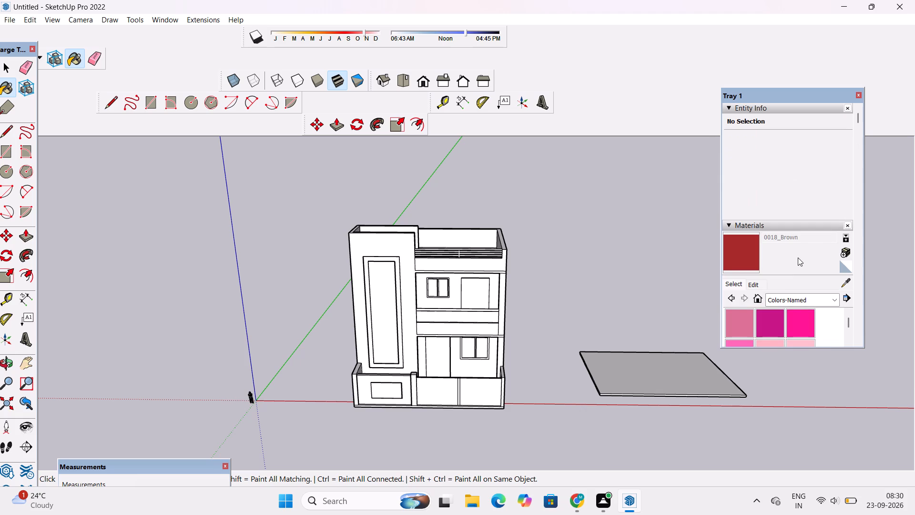
{"action": "scroll", "coordinate": [798, 257], "scroll_direction": "down", "scroll_amount": 4}
{"action": "scroll", "coordinate": [796, 261], "scroll_direction": "up", "scroll_amount": 1}
{"action": "left_click", "coordinate": [794, 310]}
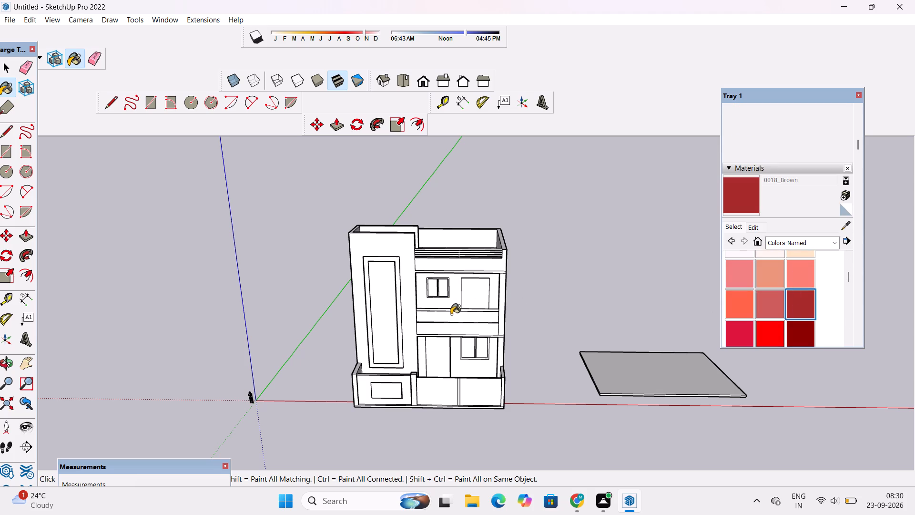
{"action": "scroll", "coordinate": [459, 315], "scroll_direction": "up", "scroll_amount": 12}
{"action": "left_click", "coordinate": [433, 366]}
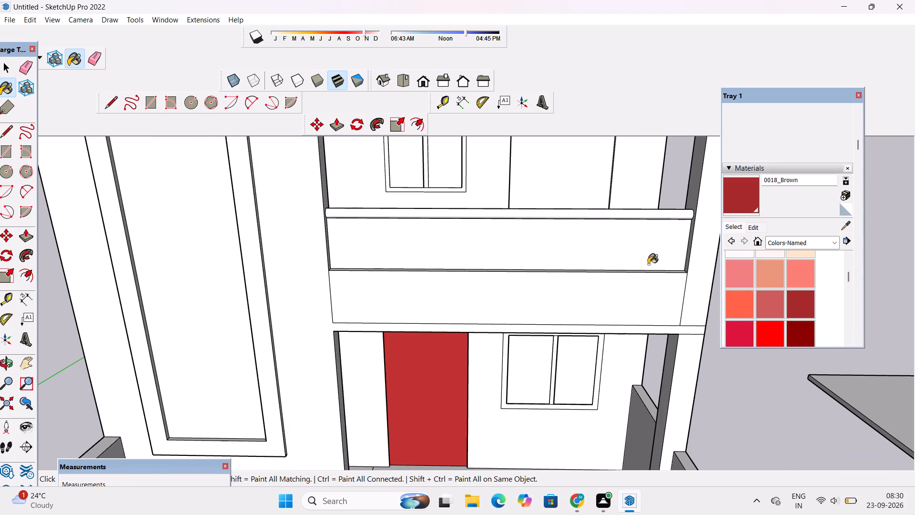
Edit the 0018_Brown material, lowering its brightness to darken the door to a deep maroon.
{"action": "left_click", "coordinate": [754, 229]}
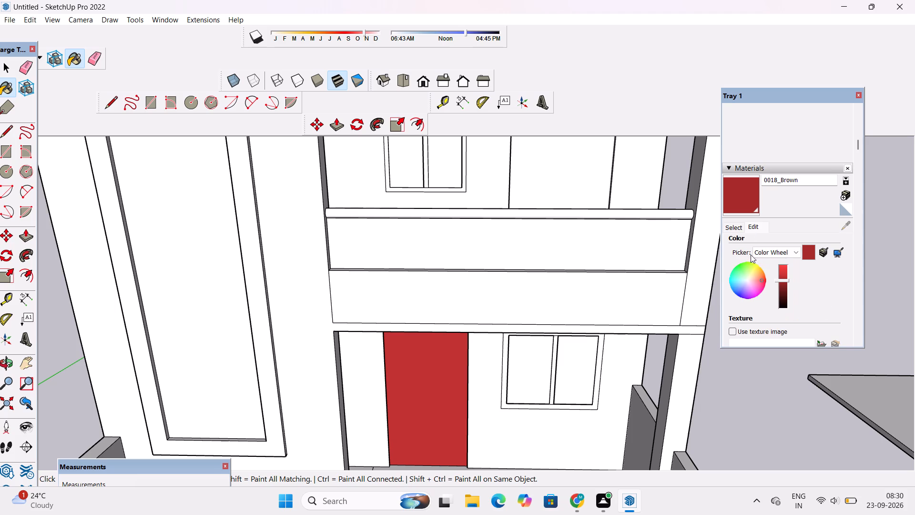
{"action": "left_click", "coordinate": [784, 286]}
{"action": "left_click", "coordinate": [783, 286]}
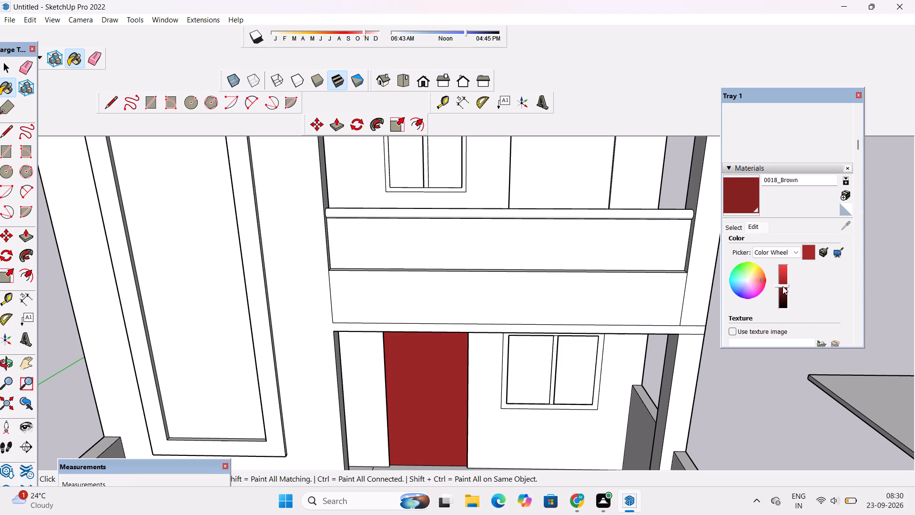
{"action": "left_click", "coordinate": [782, 288]}
{"action": "left_click", "coordinate": [782, 291]}
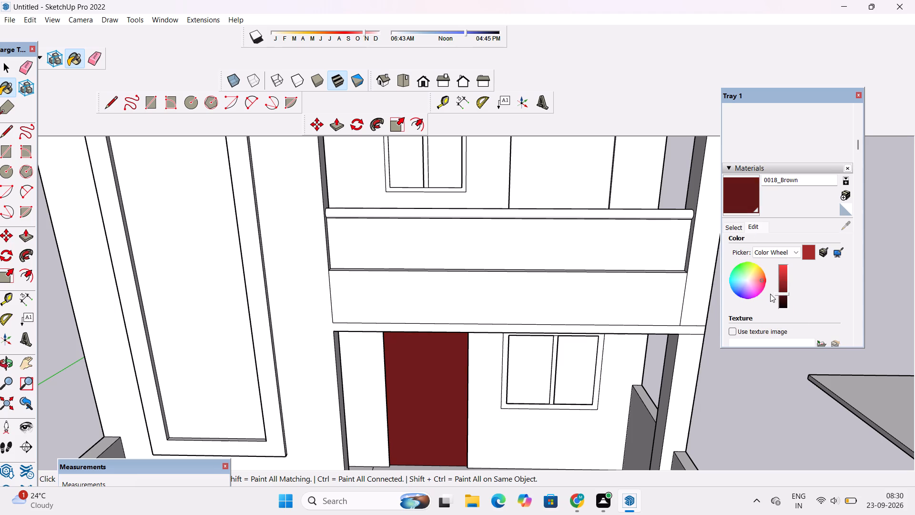
Examine the front elevation with the painted door from above, from both sides and from low down.
{"action": "key", "text": "o"}
{"action": "scroll", "coordinate": [549, 322], "scroll_direction": "down", "scroll_amount": 6}
{"action": "scroll", "coordinate": [549, 322], "scroll_direction": "up", "scroll_amount": 1}
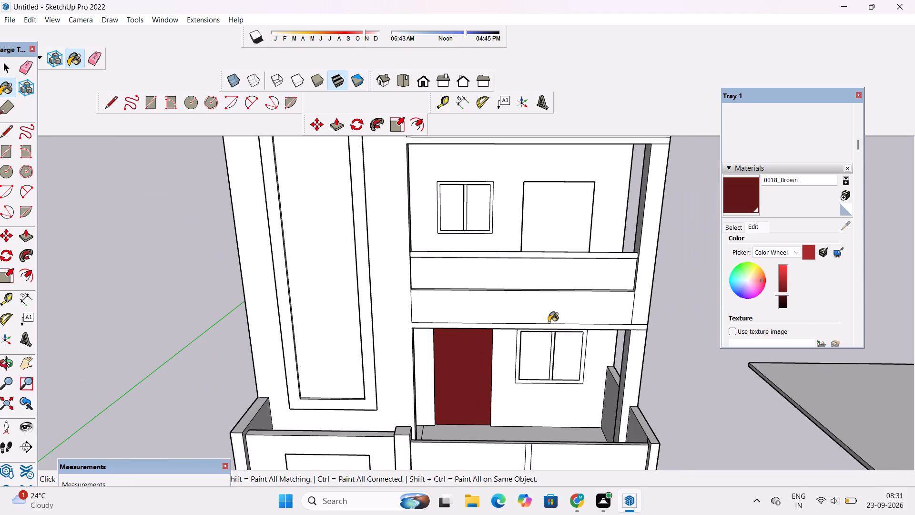
{"action": "scroll", "coordinate": [549, 322], "scroll_direction": "up", "scroll_amount": 3}
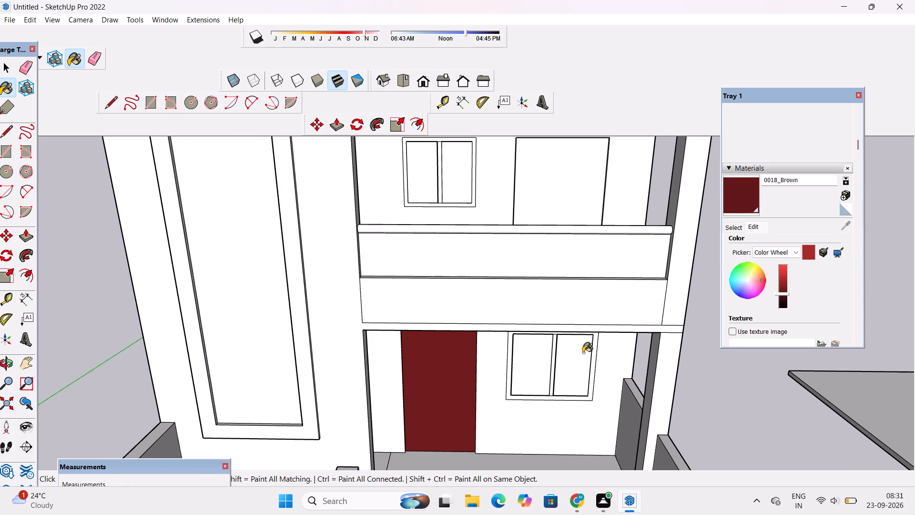
{"action": "key", "text": "space"}
{"action": "key", "text": "o"}
{"action": "left_click", "coordinate": [1, 366]}
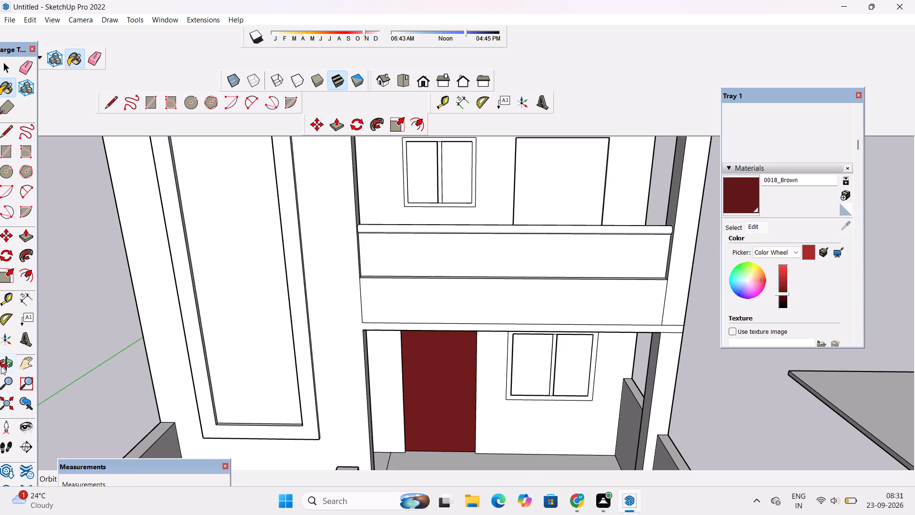
{"action": "scroll", "coordinate": [287, 299], "scroll_direction": "down", "scroll_amount": 5}
{"action": "left_click_drag", "start_coordinate": [399, 344], "coordinate": [331, 417]}
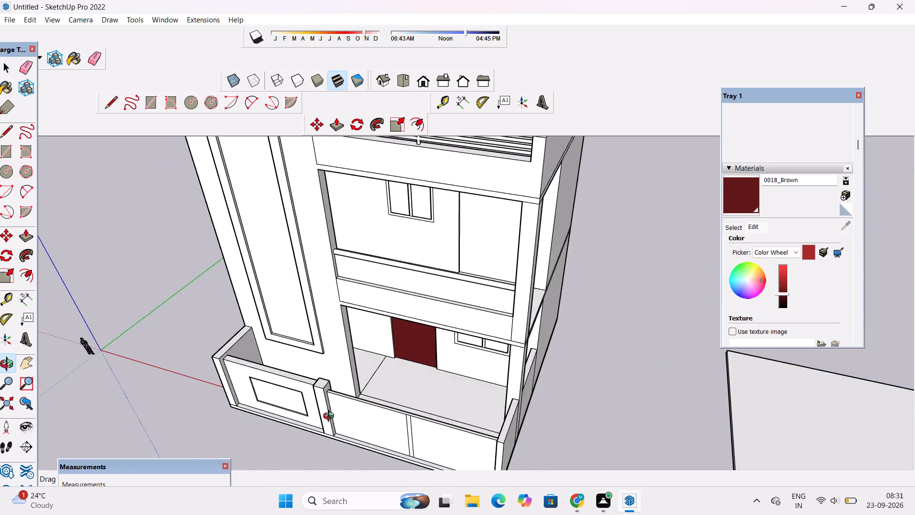
{"action": "left_click_drag", "start_coordinate": [331, 417], "coordinate": [414, 366]}
{"action": "scroll", "coordinate": [409, 341], "scroll_direction": "down", "scroll_amount": 5}
{"action": "left_click_drag", "start_coordinate": [409, 312], "coordinate": [449, 406], "text": "shift"}
{"action": "left_click_drag", "start_coordinate": [427, 430], "coordinate": [432, 354]}
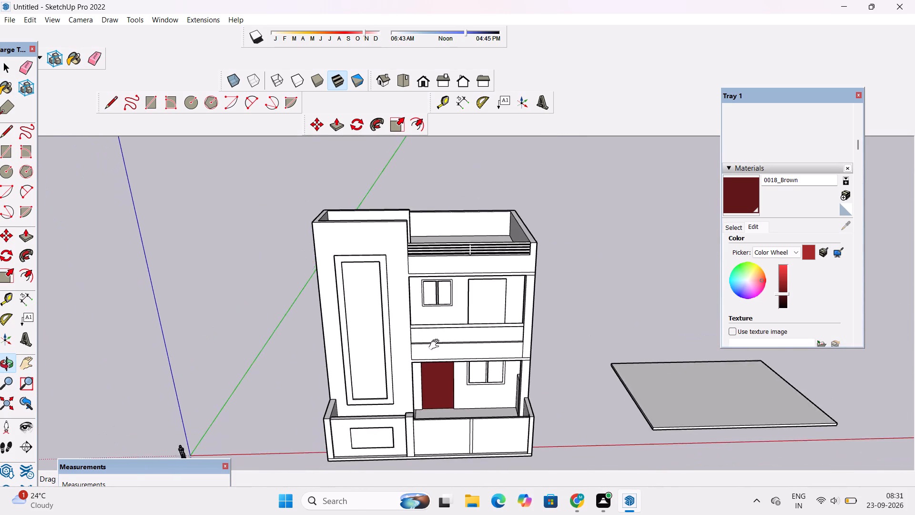
{"action": "scroll", "coordinate": [437, 344], "scroll_direction": "up", "scroll_amount": 5}
{"action": "left_click_drag", "start_coordinate": [476, 378], "coordinate": [429, 360]}
{"action": "scroll", "coordinate": [429, 358], "scroll_direction": "up", "scroll_amount": 3}
{"action": "left_click_drag", "start_coordinate": [444, 355], "coordinate": [547, 385]}
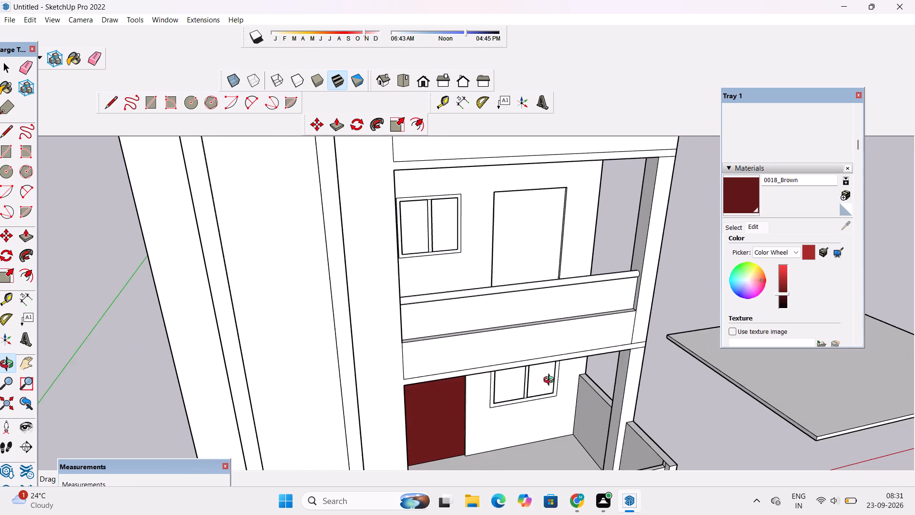
{"action": "scroll", "coordinate": [524, 342], "scroll_direction": "down", "scroll_amount": 4}
{"action": "left_click_drag", "start_coordinate": [515, 365], "coordinate": [508, 317]}
{"action": "left_click_drag", "start_coordinate": [508, 317], "coordinate": [459, 319], "text": "shift"}
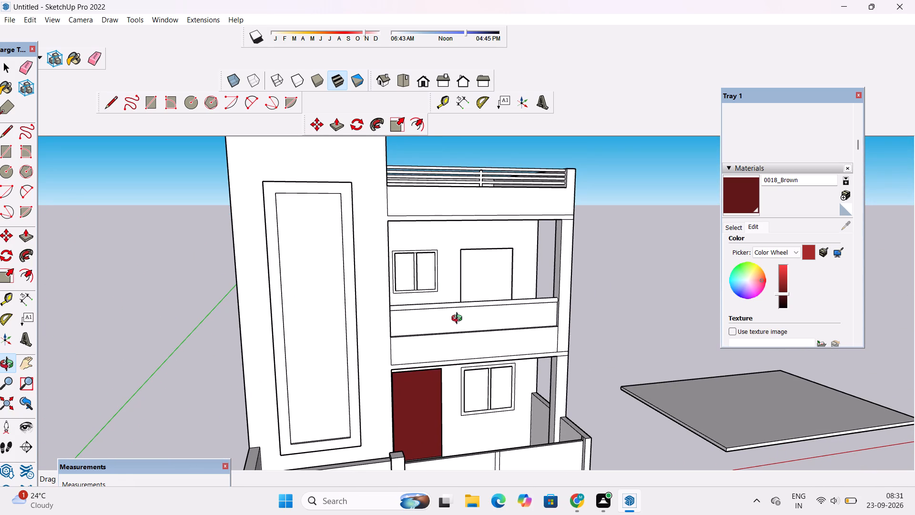
{"action": "scroll", "coordinate": [459, 319], "scroll_direction": "up", "scroll_amount": 1}
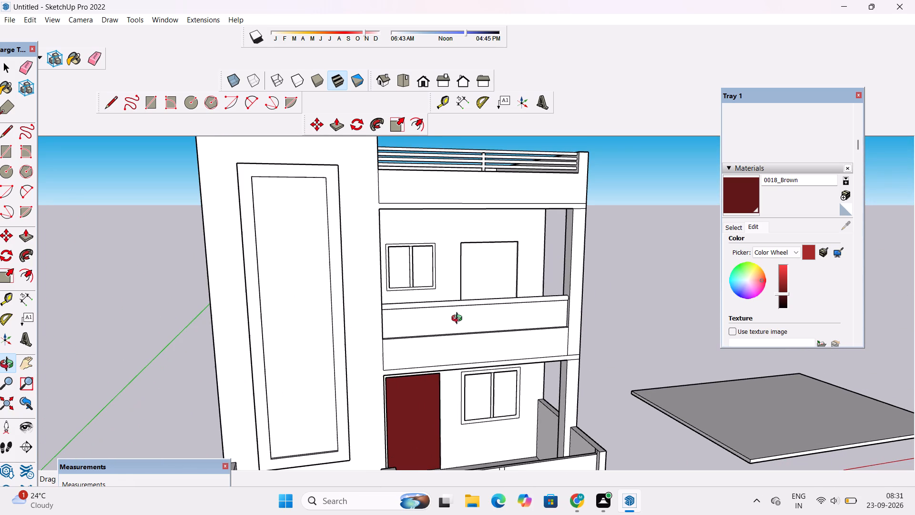
{"action": "scroll", "coordinate": [459, 258], "scroll_direction": "up", "scroll_amount": 1}
{"action": "scroll", "coordinate": [444, 260], "scroll_direction": "down", "scroll_amount": 2}
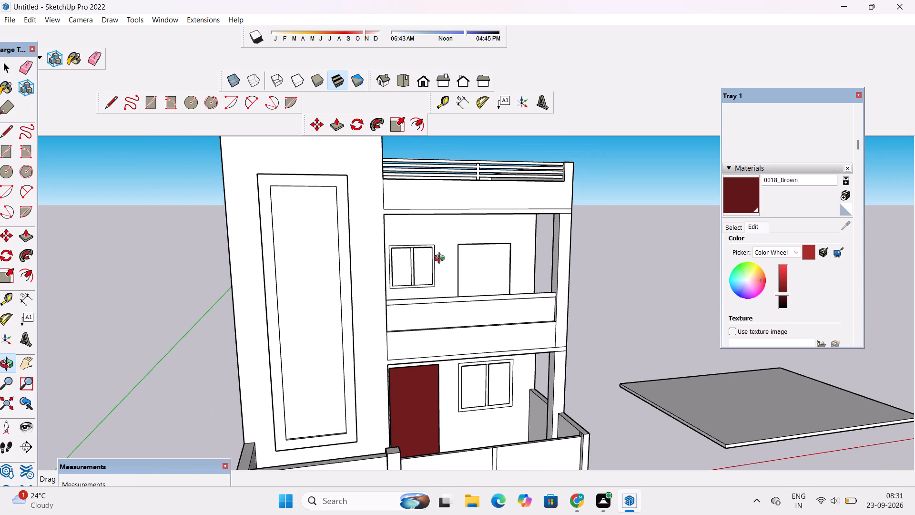
{"action": "scroll", "coordinate": [453, 253], "scroll_direction": "down", "scroll_amount": 1}
{"action": "left_click_drag", "start_coordinate": [458, 268], "coordinate": [460, 256]}
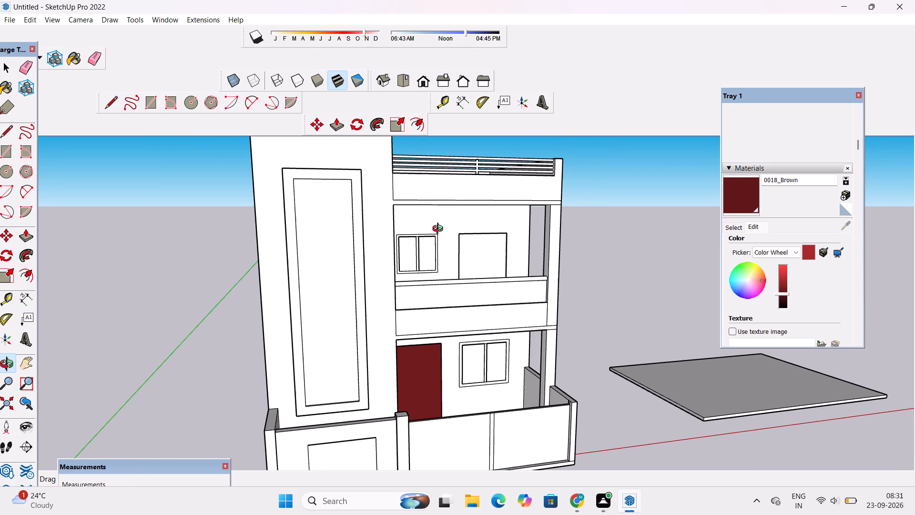
{"action": "scroll", "coordinate": [436, 231], "scroll_direction": "down", "scroll_amount": 3}
{"action": "left_click_drag", "start_coordinate": [435, 233], "coordinate": [337, 268]}
{"action": "scroll", "coordinate": [337, 268], "scroll_direction": "up", "scroll_amount": 2}
{"action": "left_click_drag", "start_coordinate": [411, 289], "coordinate": [493, 273]}
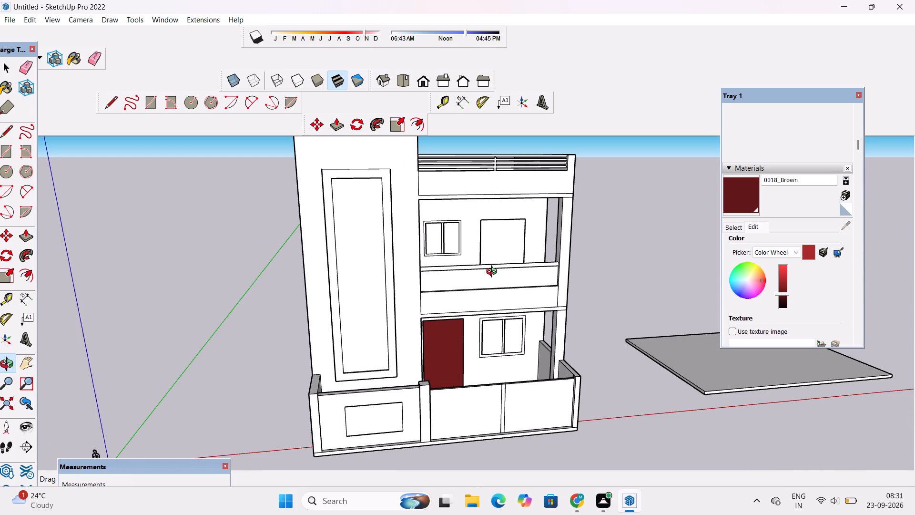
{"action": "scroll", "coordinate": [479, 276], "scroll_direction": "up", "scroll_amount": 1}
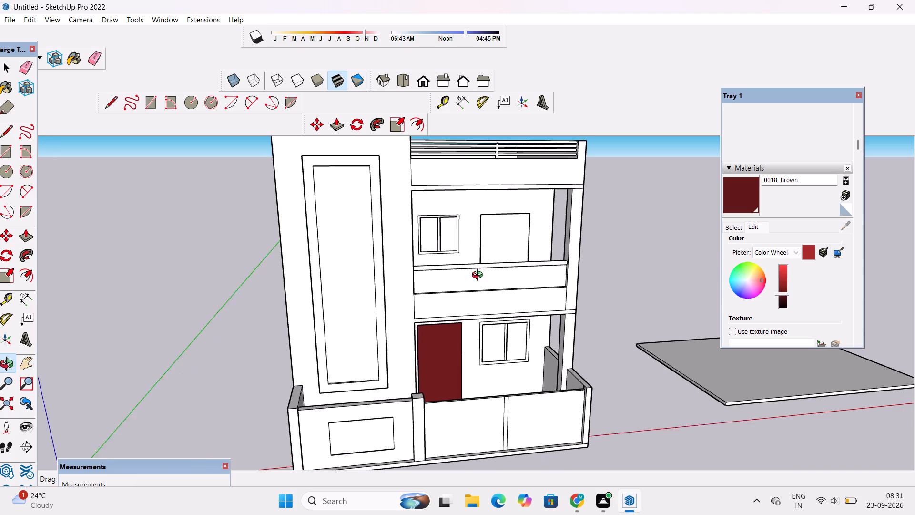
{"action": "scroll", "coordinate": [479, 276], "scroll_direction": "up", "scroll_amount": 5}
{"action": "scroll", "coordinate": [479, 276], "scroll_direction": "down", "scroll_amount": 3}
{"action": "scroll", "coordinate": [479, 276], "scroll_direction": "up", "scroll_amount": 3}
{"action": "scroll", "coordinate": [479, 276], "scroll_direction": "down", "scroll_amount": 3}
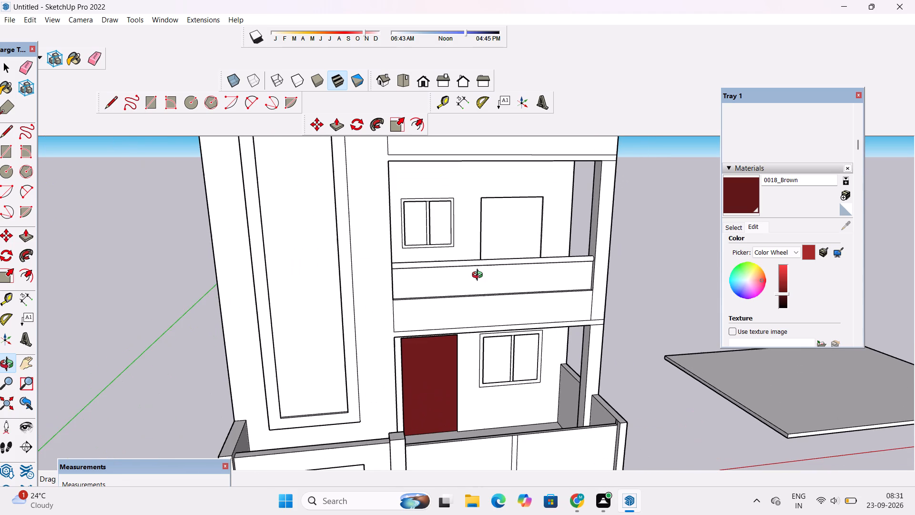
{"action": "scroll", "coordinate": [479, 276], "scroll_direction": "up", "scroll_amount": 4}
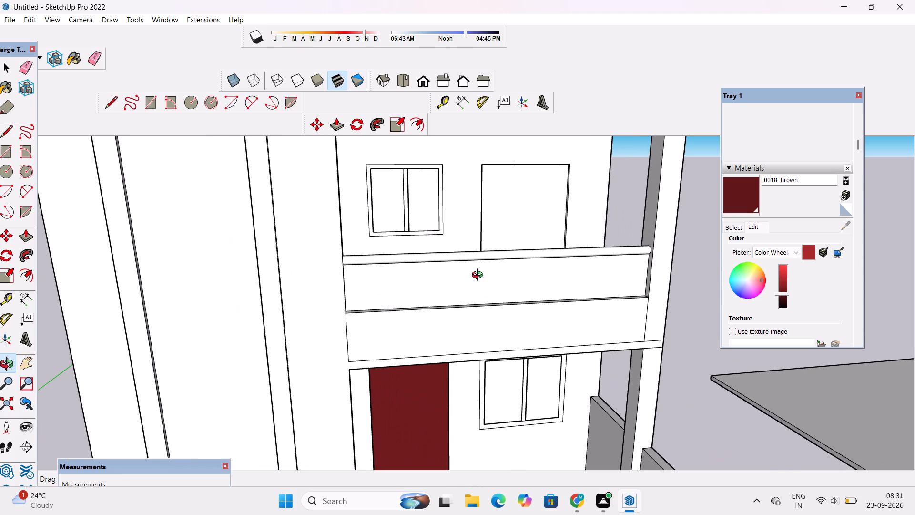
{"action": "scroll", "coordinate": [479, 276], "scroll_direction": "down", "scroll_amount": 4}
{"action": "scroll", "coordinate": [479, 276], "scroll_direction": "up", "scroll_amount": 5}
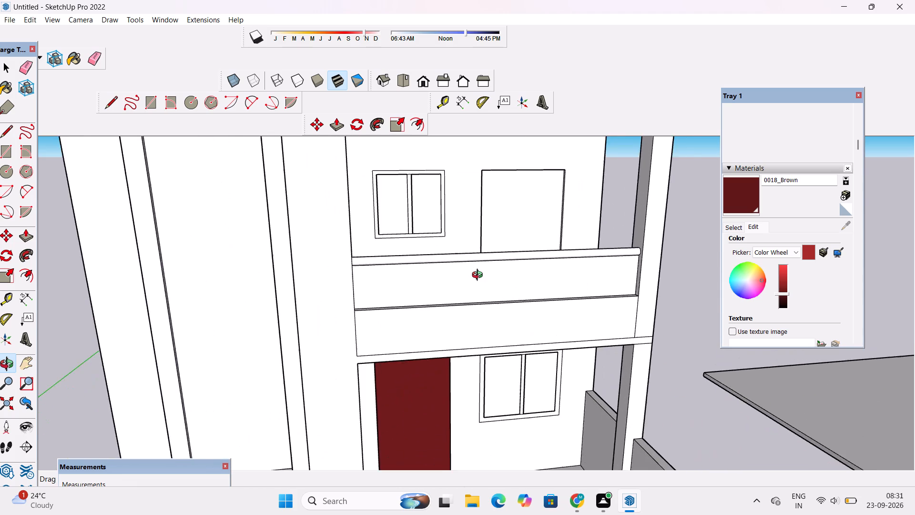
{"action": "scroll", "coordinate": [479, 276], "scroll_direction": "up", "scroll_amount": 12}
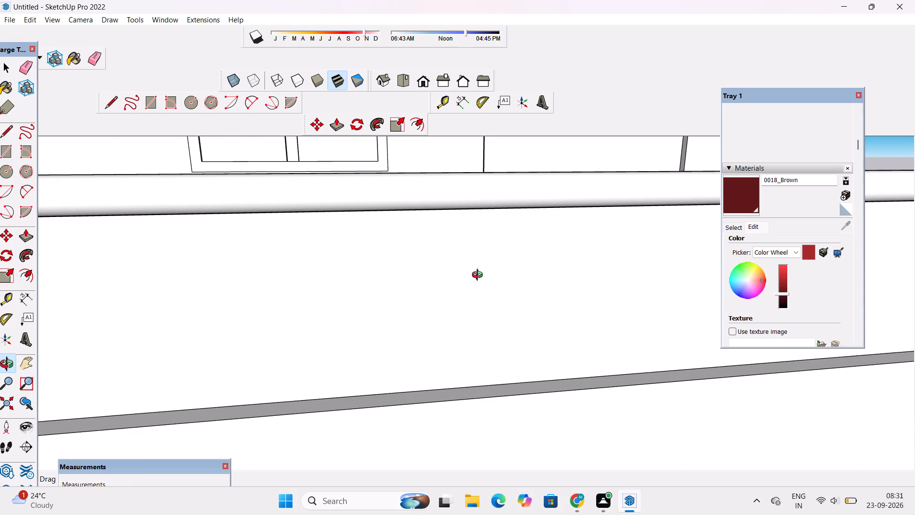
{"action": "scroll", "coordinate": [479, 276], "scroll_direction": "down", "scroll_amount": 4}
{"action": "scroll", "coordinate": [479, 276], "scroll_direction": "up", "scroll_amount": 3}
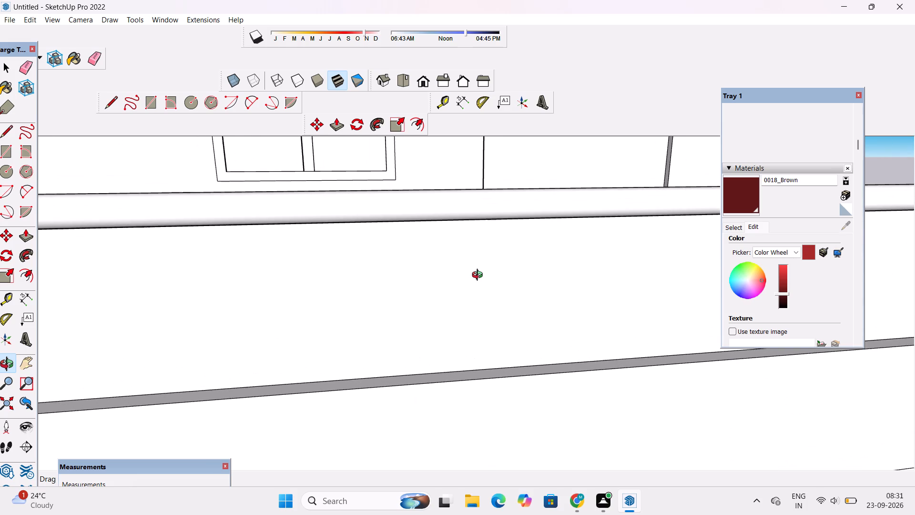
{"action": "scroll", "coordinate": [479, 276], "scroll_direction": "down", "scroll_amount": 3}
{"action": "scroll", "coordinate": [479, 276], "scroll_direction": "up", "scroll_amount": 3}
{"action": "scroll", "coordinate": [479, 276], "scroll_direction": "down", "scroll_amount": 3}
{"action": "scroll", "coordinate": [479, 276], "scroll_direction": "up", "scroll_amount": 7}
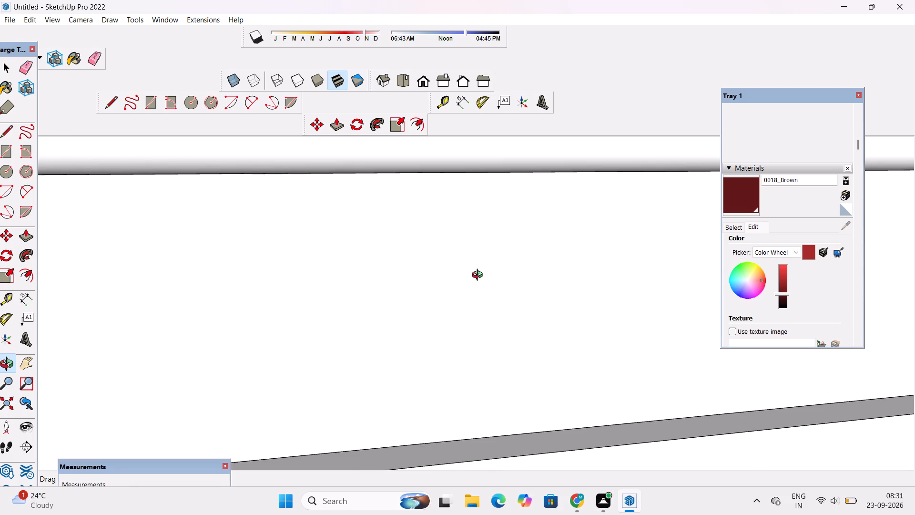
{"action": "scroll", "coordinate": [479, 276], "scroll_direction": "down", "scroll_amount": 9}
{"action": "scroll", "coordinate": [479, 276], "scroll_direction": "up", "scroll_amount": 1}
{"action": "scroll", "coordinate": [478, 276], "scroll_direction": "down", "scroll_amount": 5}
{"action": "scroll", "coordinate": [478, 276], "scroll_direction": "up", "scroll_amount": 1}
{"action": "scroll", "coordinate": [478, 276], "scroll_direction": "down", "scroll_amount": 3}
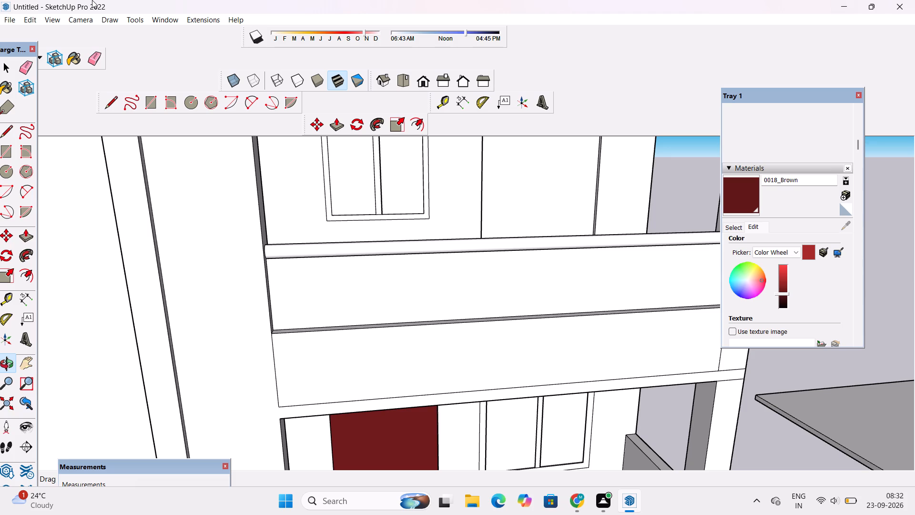
Examine the whole front elevation with the maroon door from a distance, from above and from closer to ground level.
{"action": "scroll", "coordinate": [271, 377], "scroll_direction": "down", "scroll_amount": 5}
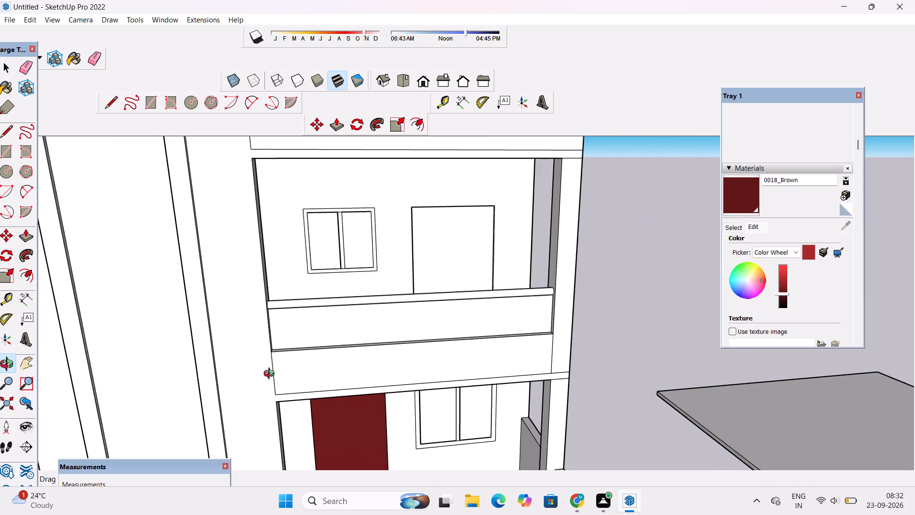
{"action": "scroll", "coordinate": [271, 375], "scroll_direction": "down", "scroll_amount": 10}
{"action": "left_click_drag", "start_coordinate": [291, 407], "coordinate": [309, 346]}
{"action": "scroll", "coordinate": [310, 344], "scroll_direction": "down", "scroll_amount": 5}
{"action": "left_click_drag", "start_coordinate": [315, 355], "coordinate": [301, 384]}
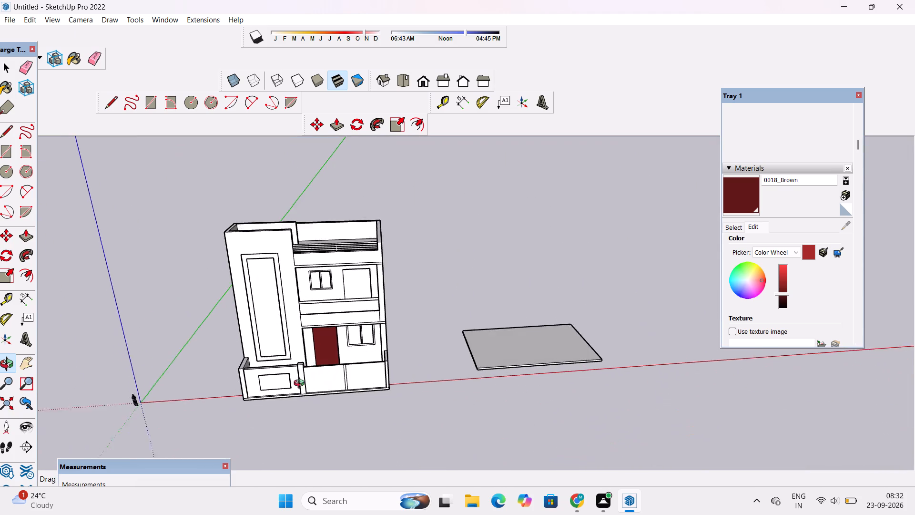
{"action": "left_click_drag", "start_coordinate": [301, 384], "coordinate": [297, 391]}
{"action": "scroll", "coordinate": [286, 354], "scroll_direction": "up", "scroll_amount": 3}
{"action": "left_click_drag", "start_coordinate": [281, 354], "coordinate": [344, 354], "text": "shift"}
{"action": "left_click_drag", "start_coordinate": [336, 366], "coordinate": [337, 308]}
{"action": "scroll", "coordinate": [342, 297], "scroll_direction": "up", "scroll_amount": 3}
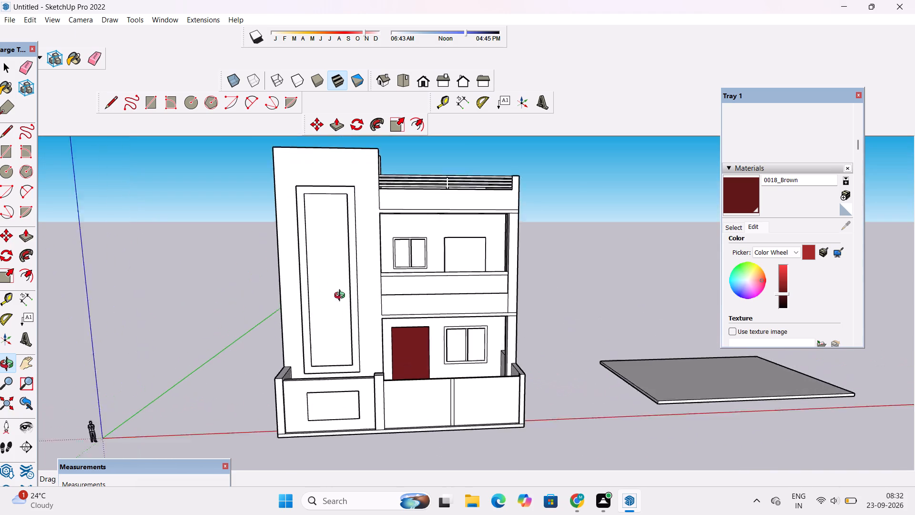
{"action": "scroll", "coordinate": [342, 297], "scroll_direction": "up", "scroll_amount": 1}
{"action": "left_click_drag", "start_coordinate": [342, 297], "coordinate": [393, 343], "text": "shift"}
{"action": "scroll", "coordinate": [393, 343], "scroll_direction": "down", "scroll_amount": 4}
{"action": "left_click_drag", "start_coordinate": [393, 343], "coordinate": [387, 361]}
{"action": "left_click_drag", "start_coordinate": [387, 363], "coordinate": [386, 348]}
{"action": "key", "text": "space"}
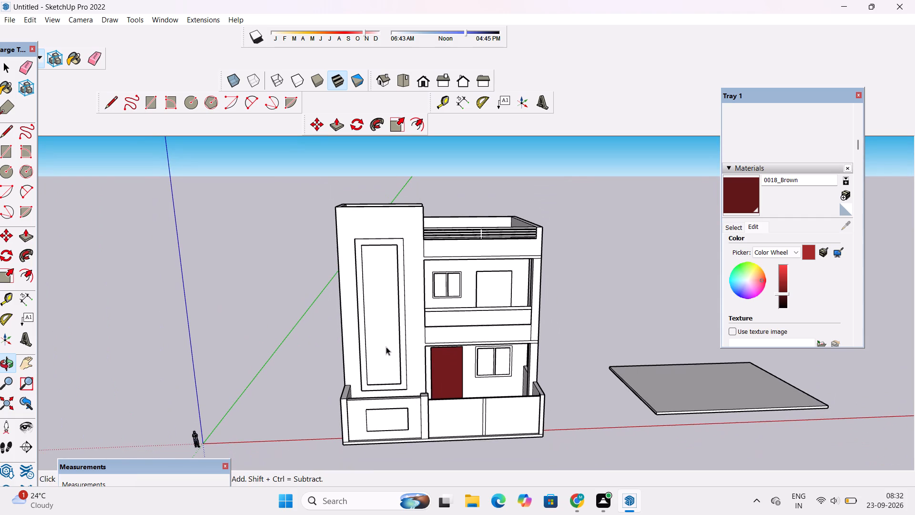
Paint the front face of the tall rectangular frame on the tower facade with 0043_SaddleBrown from the Colors-Named collection.
{"action": "left_click", "coordinate": [735, 227]}
{"action": "scroll", "coordinate": [755, 255], "scroll_direction": "down", "scroll_amount": 4}
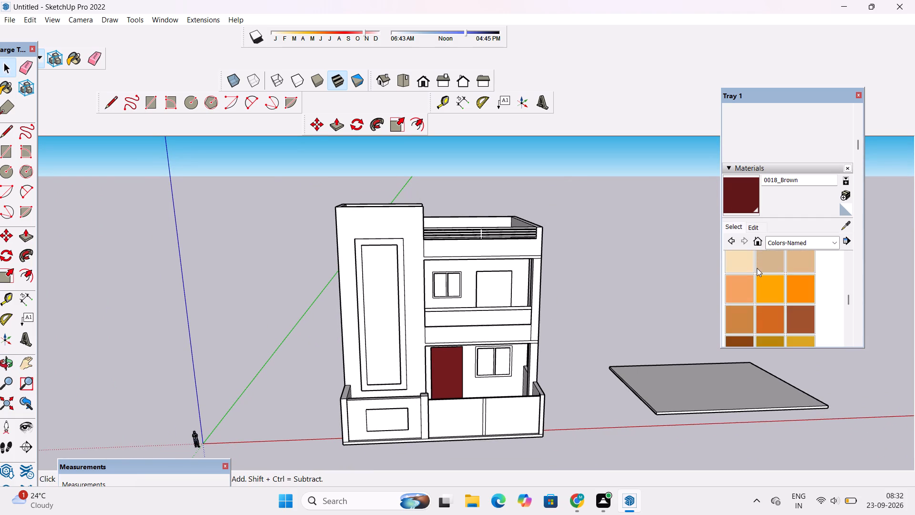
{"action": "left_click", "coordinate": [805, 318]}
{"action": "left_click", "coordinate": [735, 283]}
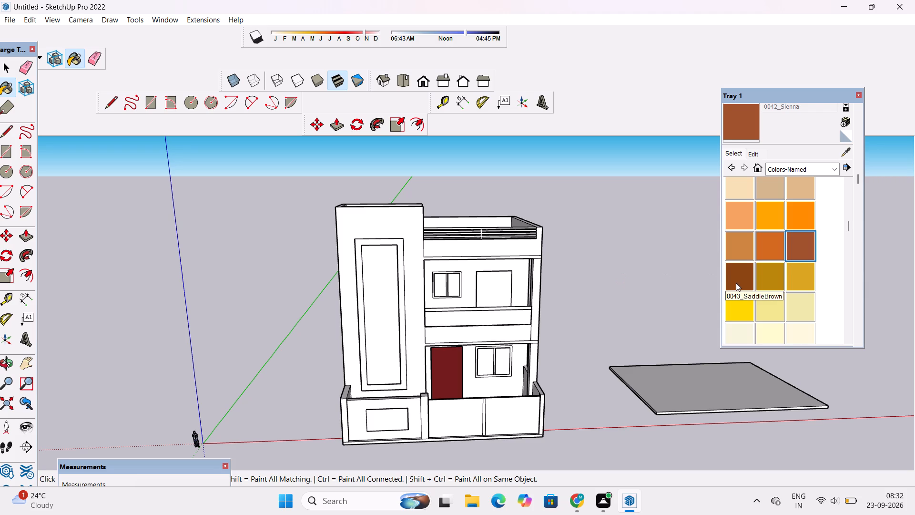
{"action": "scroll", "coordinate": [403, 255], "scroll_direction": "up", "scroll_amount": 1}
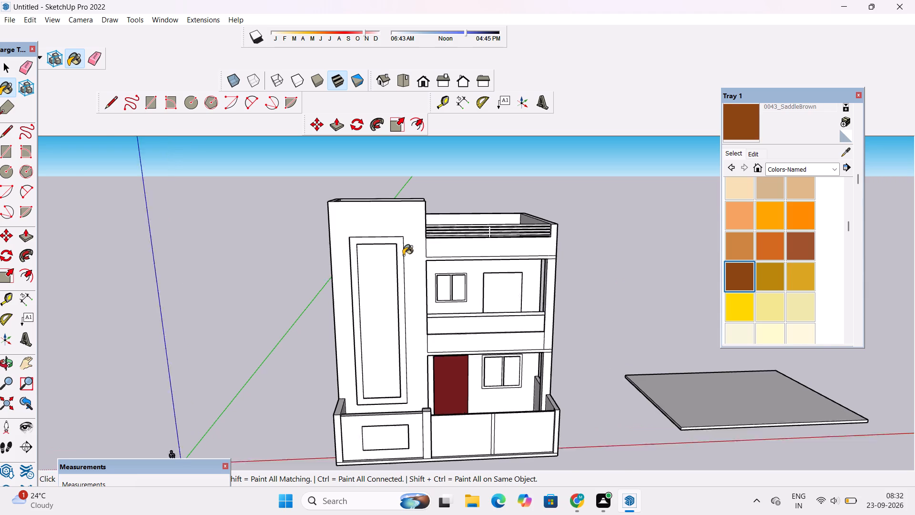
{"action": "scroll", "coordinate": [403, 255], "scroll_direction": "up", "scroll_amount": 2}
{"action": "left_click", "coordinate": [396, 238]}
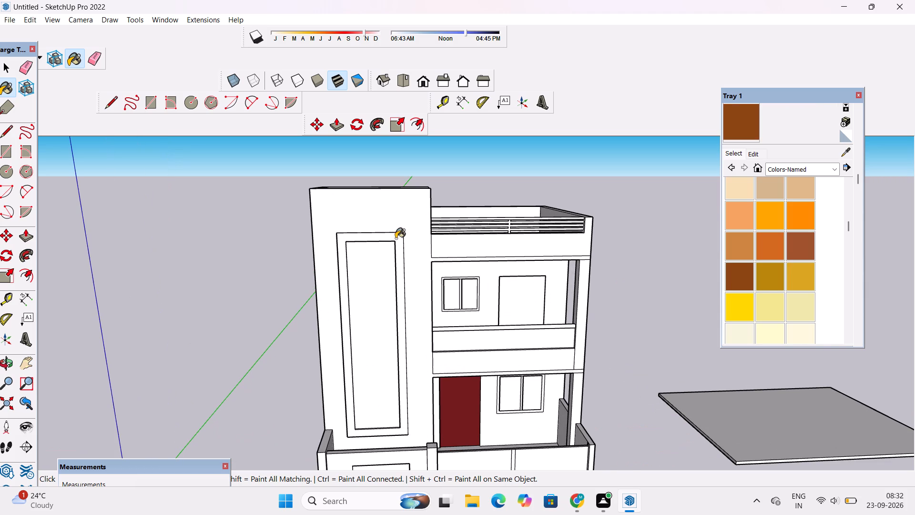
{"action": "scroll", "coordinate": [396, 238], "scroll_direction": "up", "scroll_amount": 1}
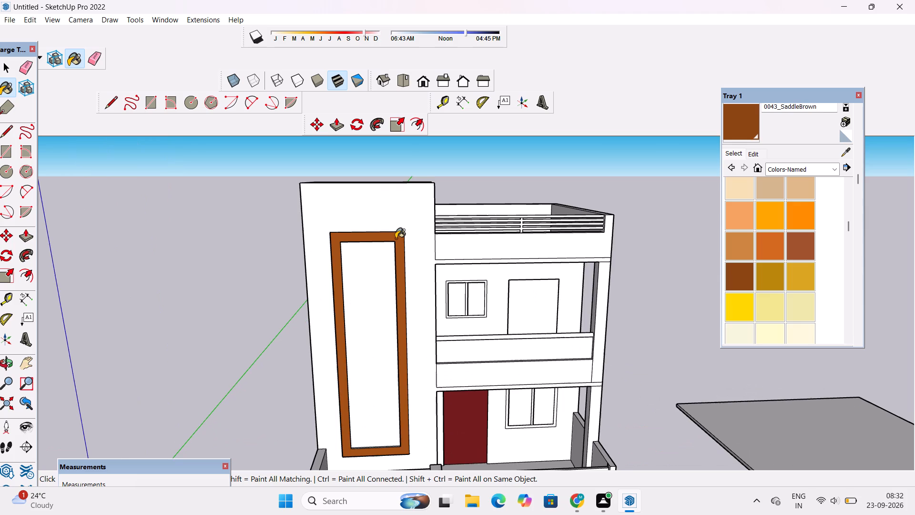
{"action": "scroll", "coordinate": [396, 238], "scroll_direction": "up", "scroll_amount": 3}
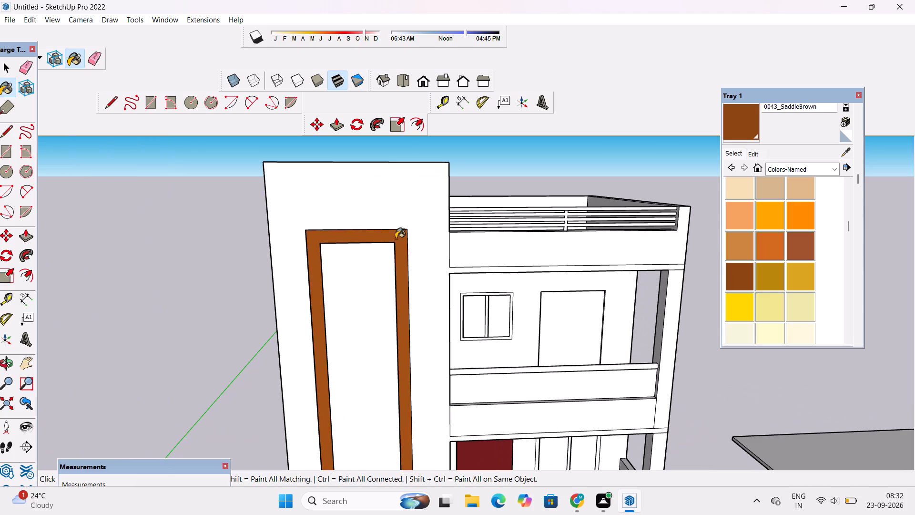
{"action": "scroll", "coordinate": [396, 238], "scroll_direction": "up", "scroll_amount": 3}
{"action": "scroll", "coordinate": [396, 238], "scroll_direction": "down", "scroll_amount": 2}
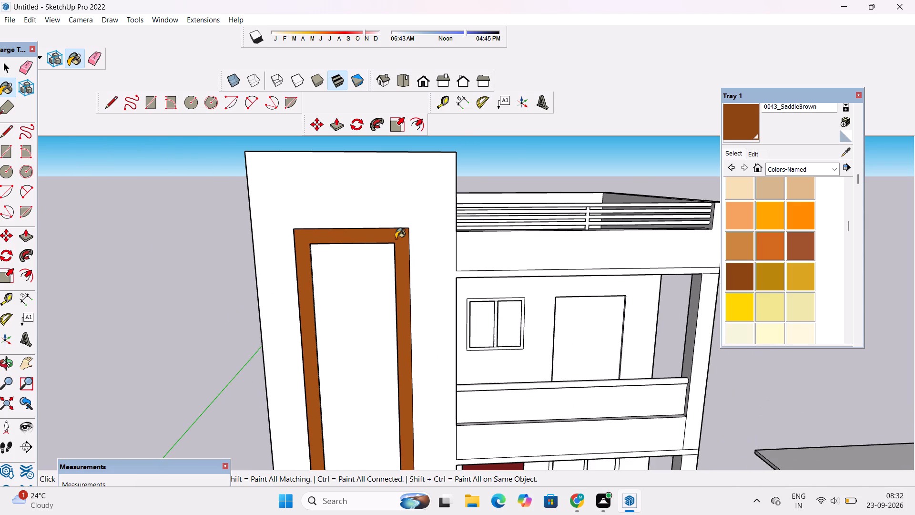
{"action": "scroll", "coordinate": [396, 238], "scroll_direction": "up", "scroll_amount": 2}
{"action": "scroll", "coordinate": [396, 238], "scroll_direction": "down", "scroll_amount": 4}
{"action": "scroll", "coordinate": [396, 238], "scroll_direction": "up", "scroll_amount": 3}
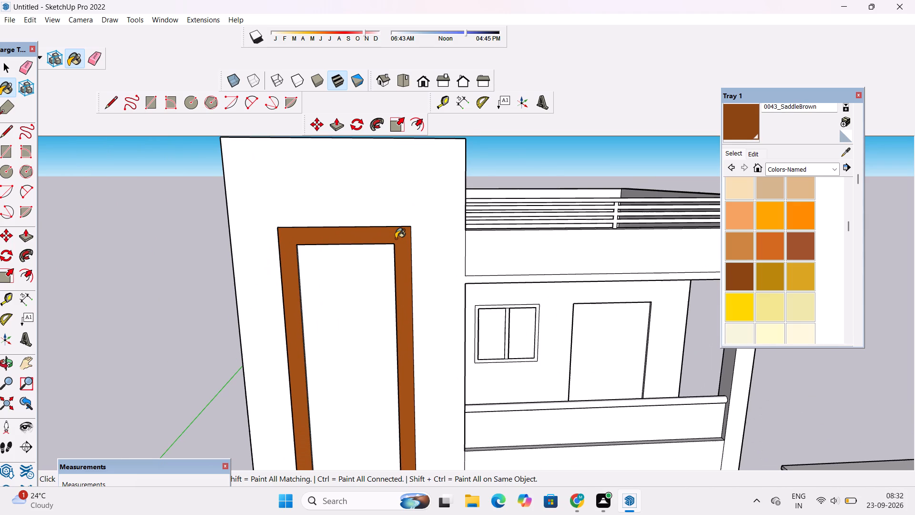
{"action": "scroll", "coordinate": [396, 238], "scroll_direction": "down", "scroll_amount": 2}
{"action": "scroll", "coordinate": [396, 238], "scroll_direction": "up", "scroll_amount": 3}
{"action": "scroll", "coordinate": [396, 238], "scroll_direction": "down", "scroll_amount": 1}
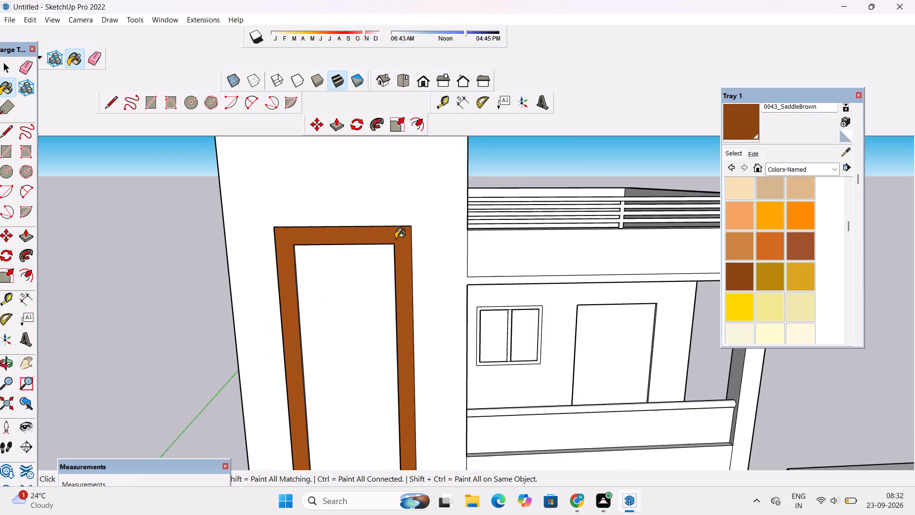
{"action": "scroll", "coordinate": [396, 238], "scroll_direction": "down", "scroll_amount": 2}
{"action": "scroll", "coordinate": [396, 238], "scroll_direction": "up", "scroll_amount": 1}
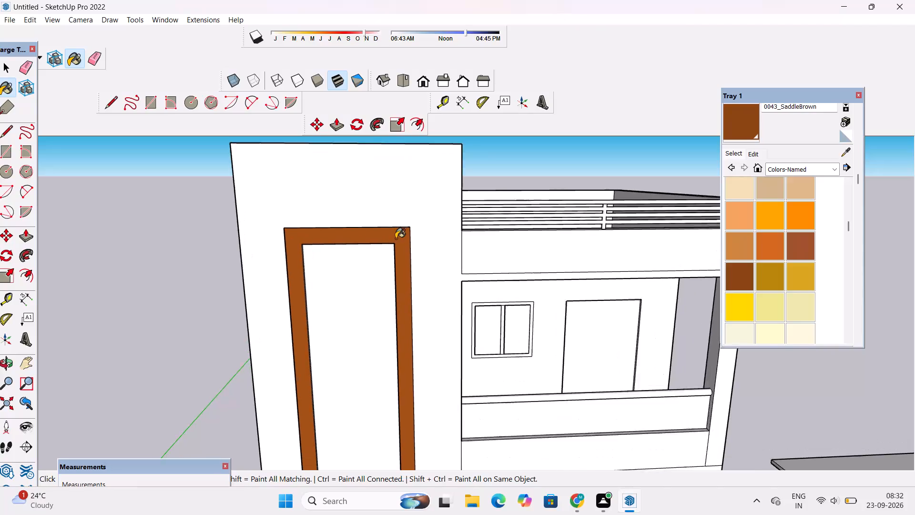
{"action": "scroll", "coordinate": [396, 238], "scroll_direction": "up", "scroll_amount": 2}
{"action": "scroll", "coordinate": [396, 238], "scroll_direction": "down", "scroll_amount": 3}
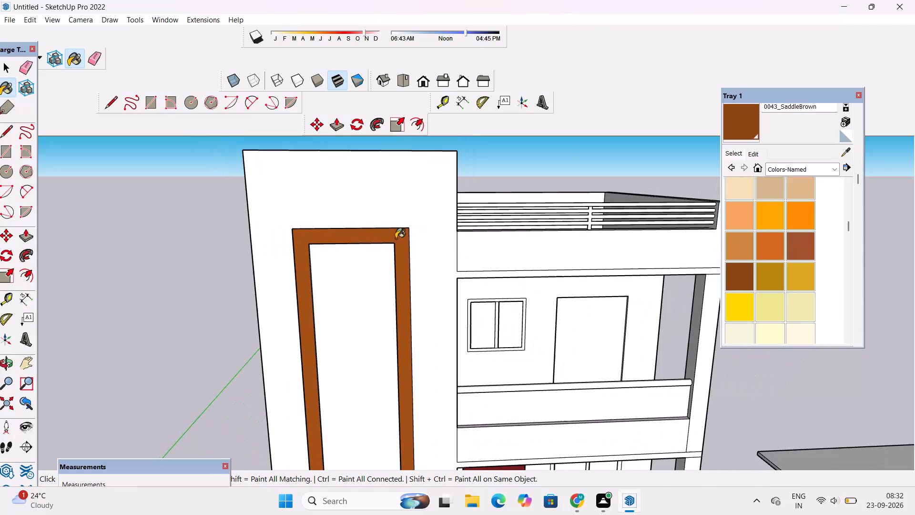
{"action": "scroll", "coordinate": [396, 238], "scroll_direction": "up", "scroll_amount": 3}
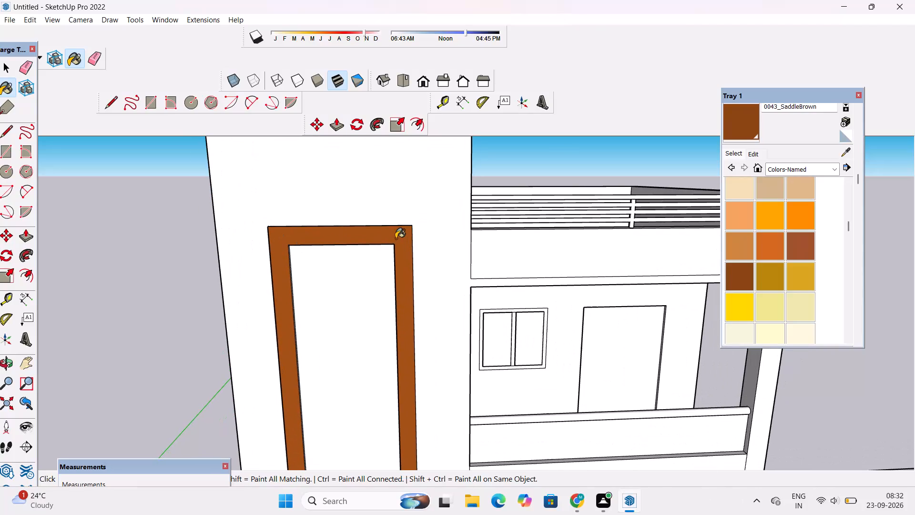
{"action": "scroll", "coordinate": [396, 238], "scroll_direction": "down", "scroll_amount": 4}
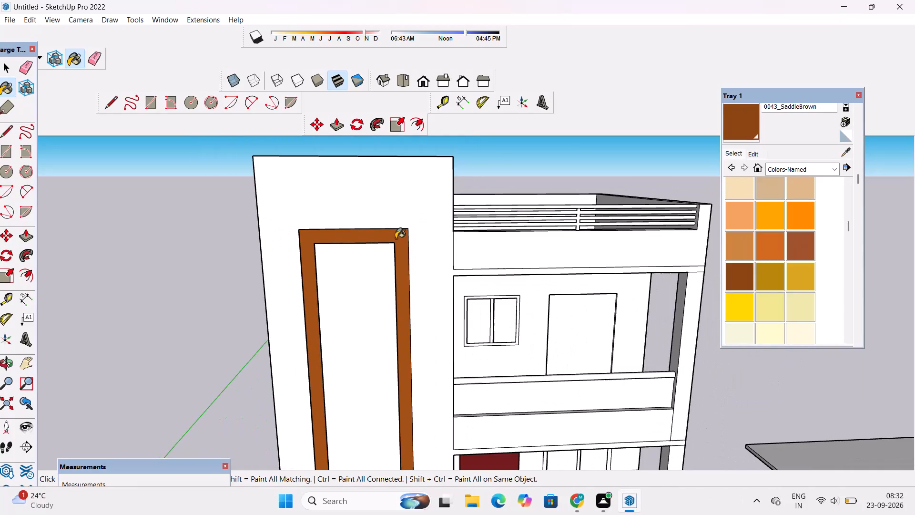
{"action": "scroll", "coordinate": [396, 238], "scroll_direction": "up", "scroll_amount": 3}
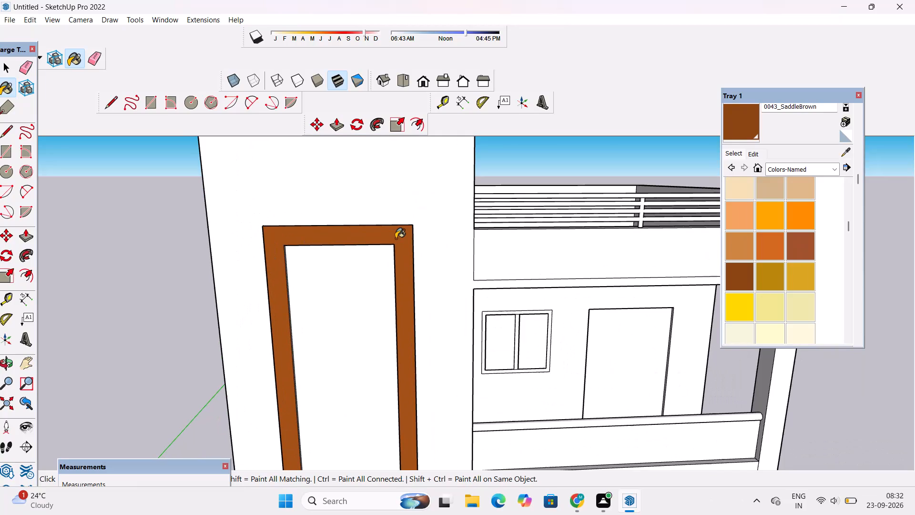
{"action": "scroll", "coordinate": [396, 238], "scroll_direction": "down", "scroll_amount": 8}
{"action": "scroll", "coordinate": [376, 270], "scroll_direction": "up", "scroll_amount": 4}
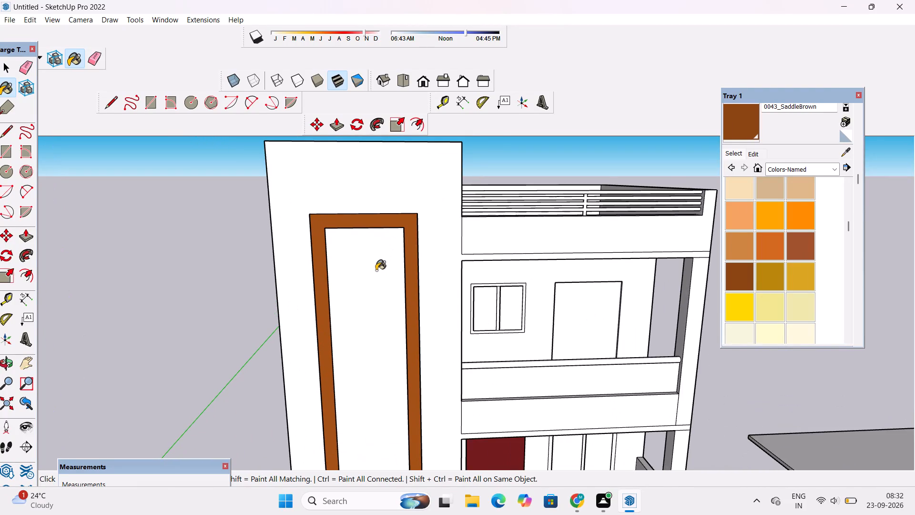
Paint the tall facade frame's top face, outer left side face and inner right side face with the same 0043_SaddleBrown.
{"action": "key", "text": "o"}
{"action": "left_click_drag", "start_coordinate": [340, 294], "coordinate": [485, 317]}
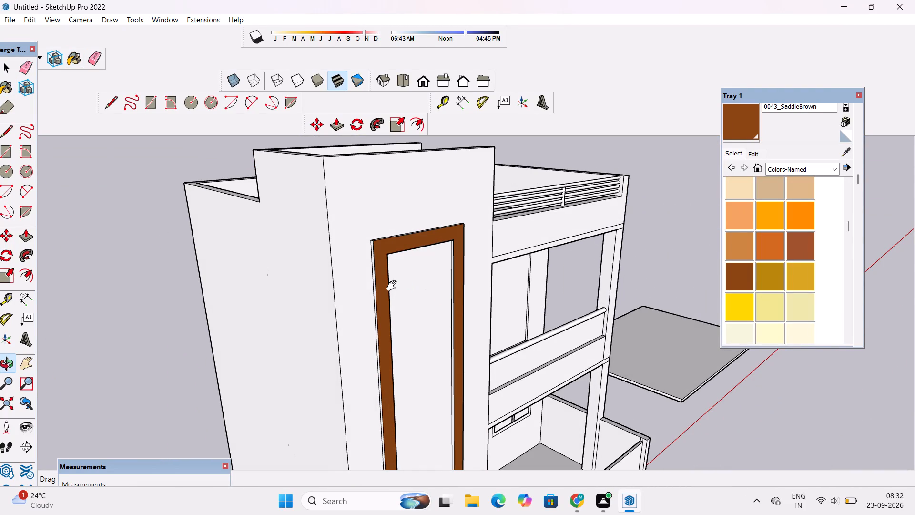
{"action": "left_click_drag", "start_coordinate": [394, 286], "coordinate": [372, 209], "text": "shift"}
{"action": "scroll", "coordinate": [371, 199], "scroll_direction": "down", "scroll_amount": 3}
{"action": "left_click_drag", "start_coordinate": [388, 200], "coordinate": [410, 287]}
{"action": "scroll", "coordinate": [390, 243], "scroll_direction": "up", "scroll_amount": 6}
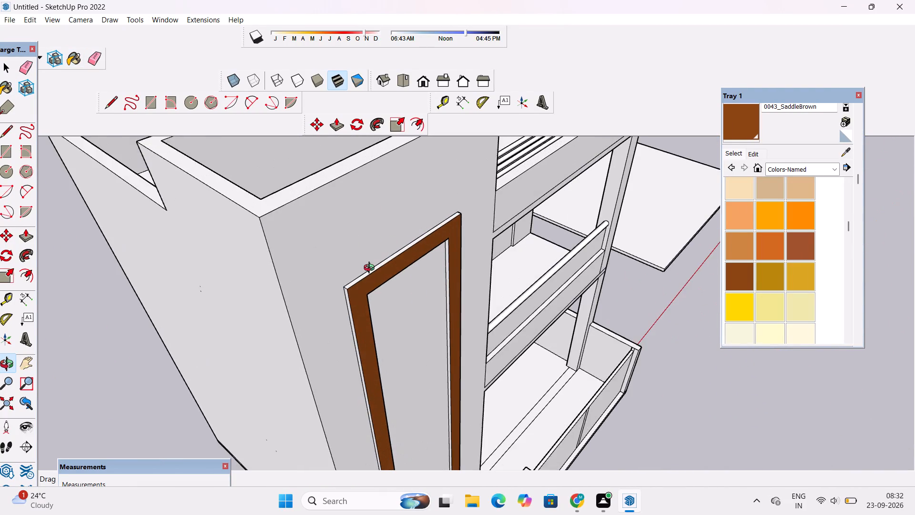
{"action": "scroll", "coordinate": [371, 269], "scroll_direction": "up", "scroll_amount": 3}
{"action": "left_click_drag", "start_coordinate": [371, 269], "coordinate": [359, 205], "text": "shift"}
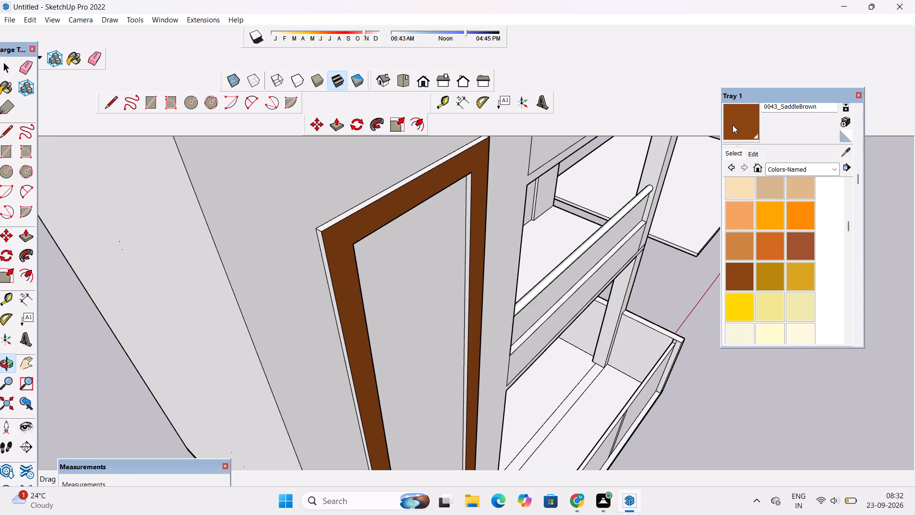
{"action": "left_click", "coordinate": [732, 125]}
{"action": "scroll", "coordinate": [394, 200], "scroll_direction": "up", "scroll_amount": 13}
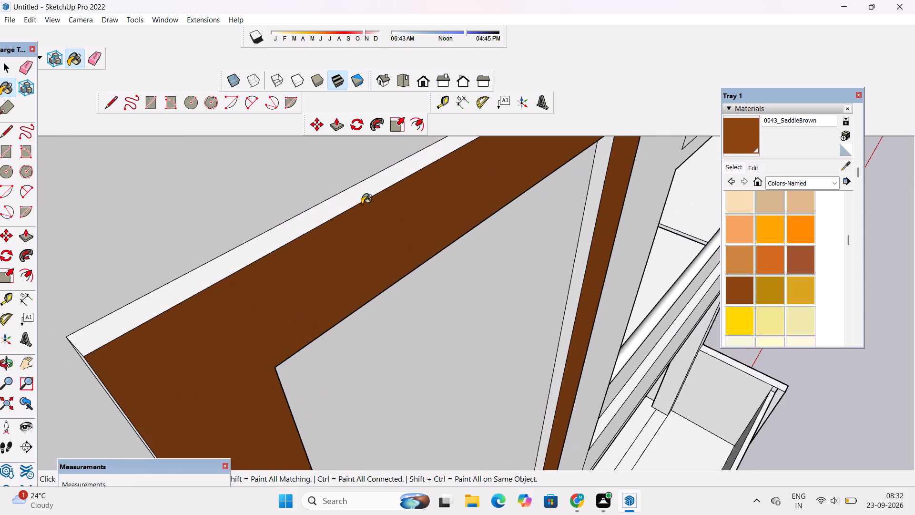
{"action": "left_click", "coordinate": [380, 184]}
{"action": "scroll", "coordinate": [424, 176], "scroll_direction": "down", "scroll_amount": 8}
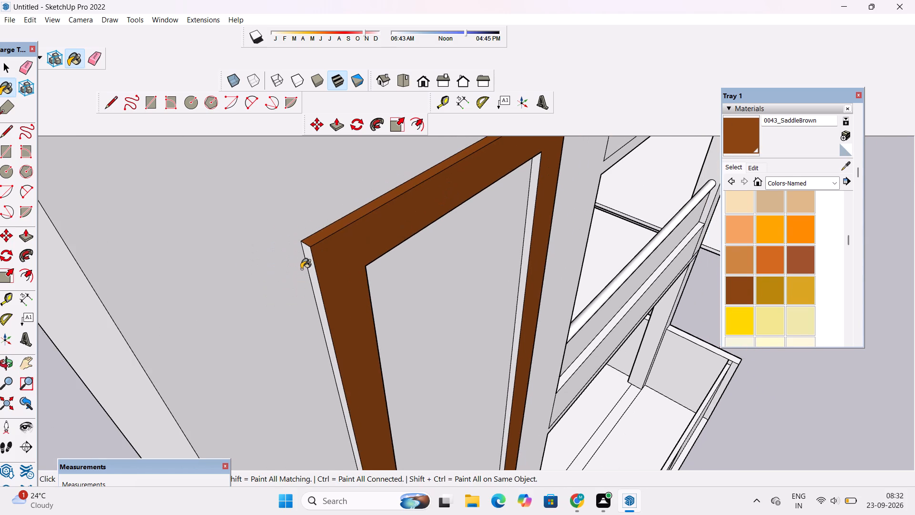
{"action": "scroll", "coordinate": [298, 272], "scroll_direction": "up", "scroll_amount": 8}
{"action": "left_click", "coordinate": [322, 233]}
{"action": "scroll", "coordinate": [266, 244], "scroll_direction": "down", "scroll_amount": 10}
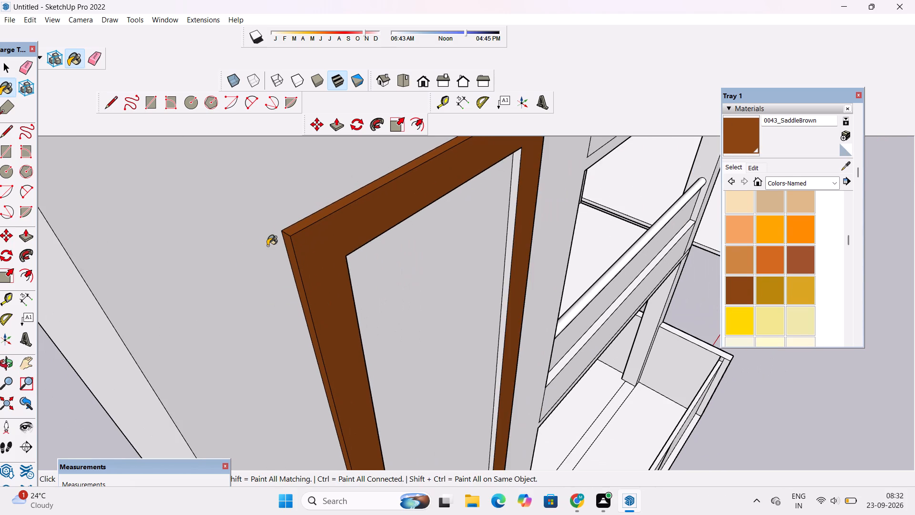
{"action": "scroll", "coordinate": [508, 209], "scroll_direction": "up", "scroll_amount": 7}
{"action": "left_click", "coordinate": [516, 206]}
{"action": "scroll", "coordinate": [370, 262], "scroll_direction": "down", "scroll_amount": 5}
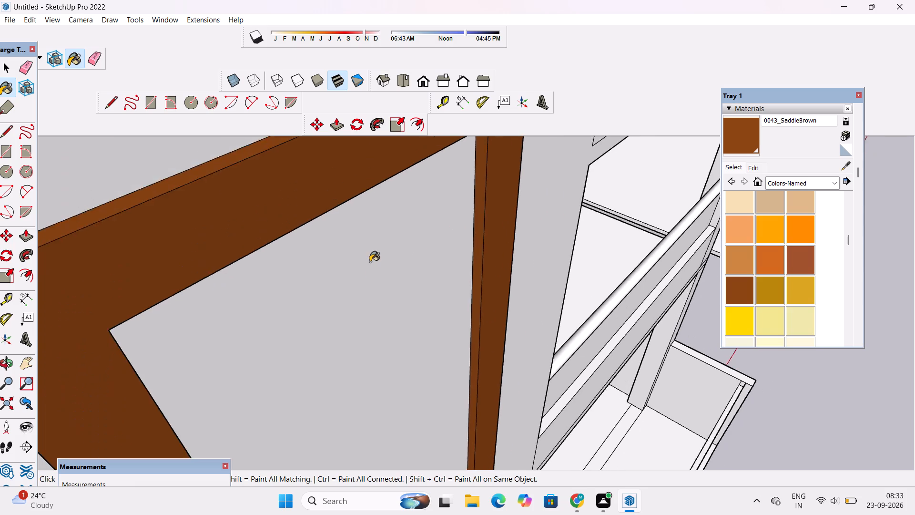
Examine the tall brown frame from the front and from the opposite side, checking its remaining side faces.
{"action": "scroll", "coordinate": [370, 262], "scroll_direction": "up", "scroll_amount": 1}
{"action": "scroll", "coordinate": [370, 262], "scroll_direction": "down", "scroll_amount": 9}
{"action": "scroll", "coordinate": [399, 245], "scroll_direction": "up", "scroll_amount": 1}
{"action": "scroll", "coordinate": [399, 216], "scroll_direction": "down", "scroll_amount": 3}
{"action": "key", "text": "o"}
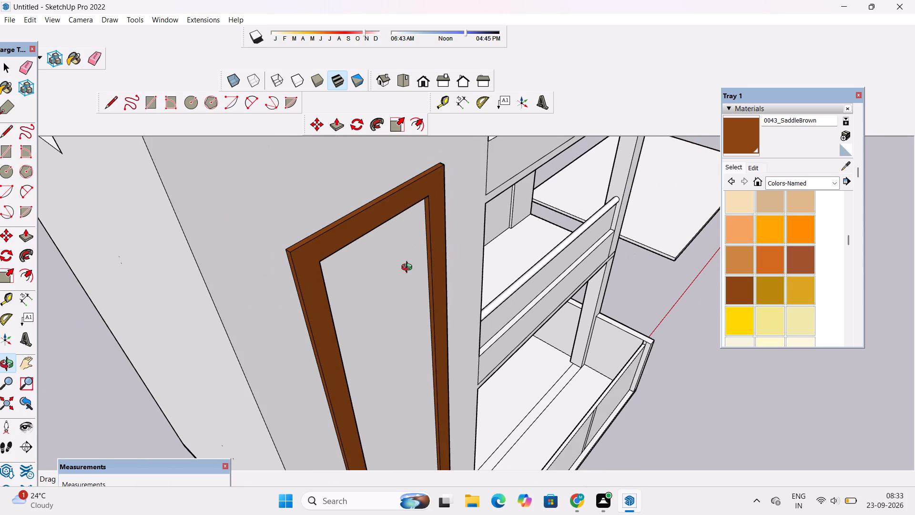
{"action": "left_click_drag", "start_coordinate": [409, 278], "coordinate": [358, 186]}
{"action": "scroll", "coordinate": [357, 184], "scroll_direction": "down", "scroll_amount": 9}
{"action": "left_click_drag", "start_coordinate": [377, 331], "coordinate": [210, 308]}
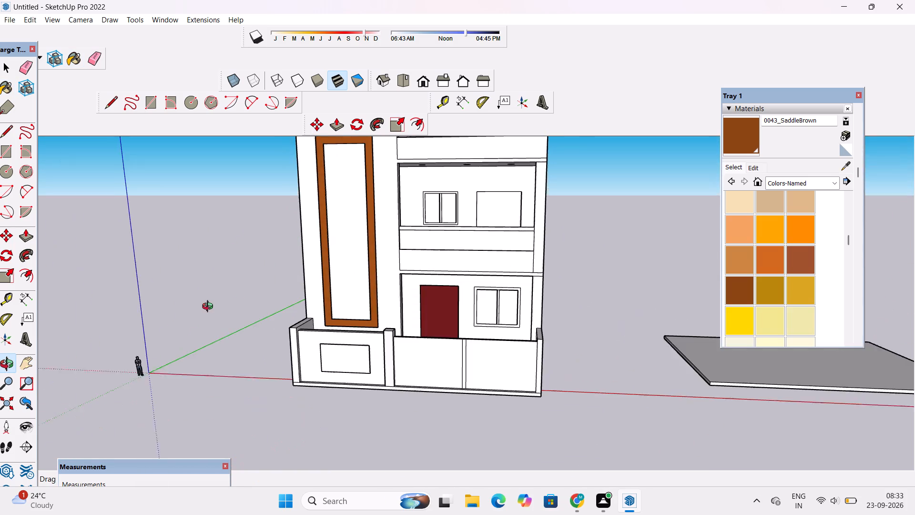
{"action": "left_click_drag", "start_coordinate": [210, 308], "coordinate": [204, 309]}
{"action": "scroll", "coordinate": [399, 199], "scroll_direction": "up", "scroll_amount": 10}
{"action": "left_click_drag", "start_coordinate": [379, 210], "coordinate": [343, 231]}
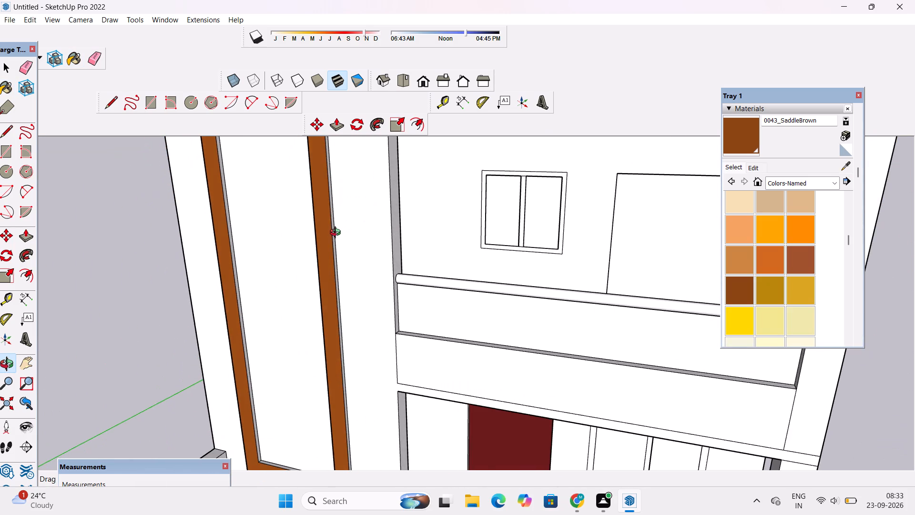
{"action": "scroll", "coordinate": [337, 233], "scroll_direction": "up", "scroll_amount": 4}
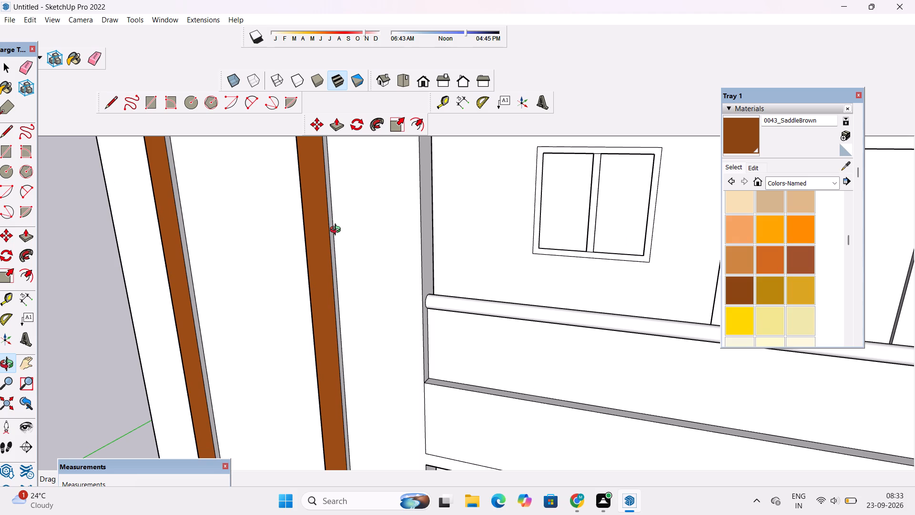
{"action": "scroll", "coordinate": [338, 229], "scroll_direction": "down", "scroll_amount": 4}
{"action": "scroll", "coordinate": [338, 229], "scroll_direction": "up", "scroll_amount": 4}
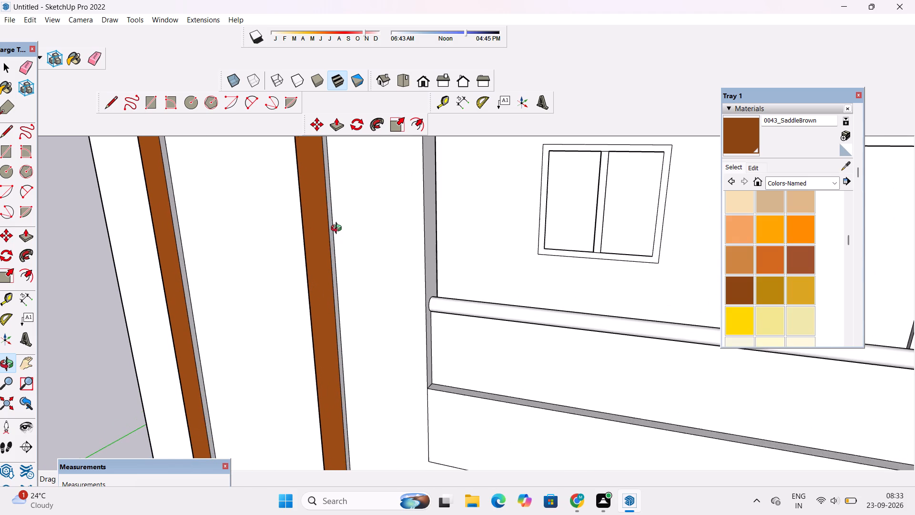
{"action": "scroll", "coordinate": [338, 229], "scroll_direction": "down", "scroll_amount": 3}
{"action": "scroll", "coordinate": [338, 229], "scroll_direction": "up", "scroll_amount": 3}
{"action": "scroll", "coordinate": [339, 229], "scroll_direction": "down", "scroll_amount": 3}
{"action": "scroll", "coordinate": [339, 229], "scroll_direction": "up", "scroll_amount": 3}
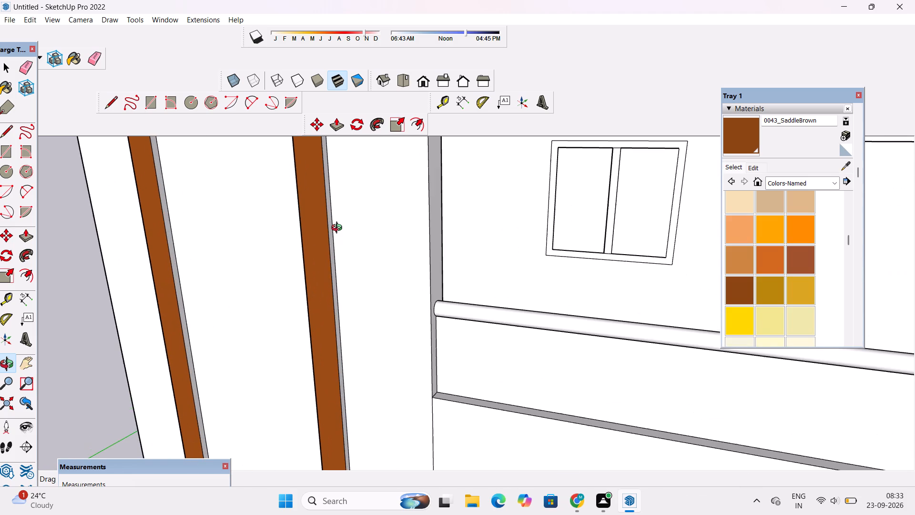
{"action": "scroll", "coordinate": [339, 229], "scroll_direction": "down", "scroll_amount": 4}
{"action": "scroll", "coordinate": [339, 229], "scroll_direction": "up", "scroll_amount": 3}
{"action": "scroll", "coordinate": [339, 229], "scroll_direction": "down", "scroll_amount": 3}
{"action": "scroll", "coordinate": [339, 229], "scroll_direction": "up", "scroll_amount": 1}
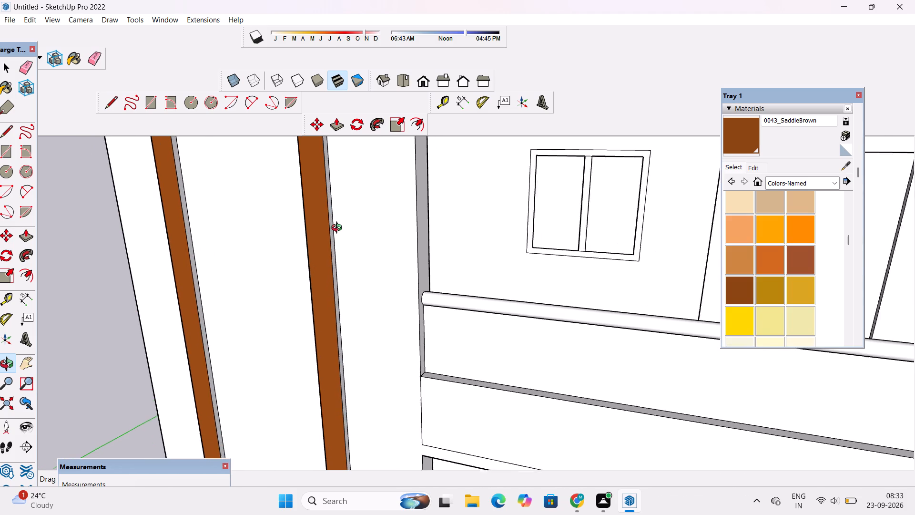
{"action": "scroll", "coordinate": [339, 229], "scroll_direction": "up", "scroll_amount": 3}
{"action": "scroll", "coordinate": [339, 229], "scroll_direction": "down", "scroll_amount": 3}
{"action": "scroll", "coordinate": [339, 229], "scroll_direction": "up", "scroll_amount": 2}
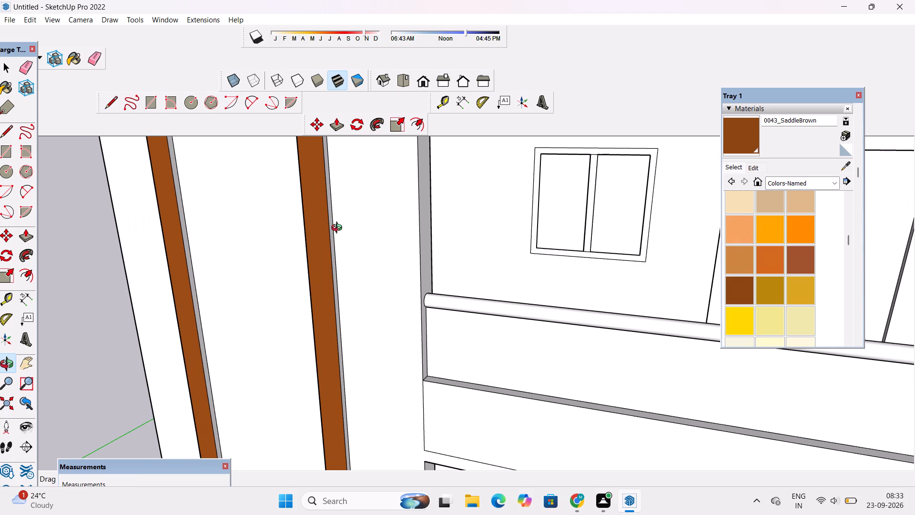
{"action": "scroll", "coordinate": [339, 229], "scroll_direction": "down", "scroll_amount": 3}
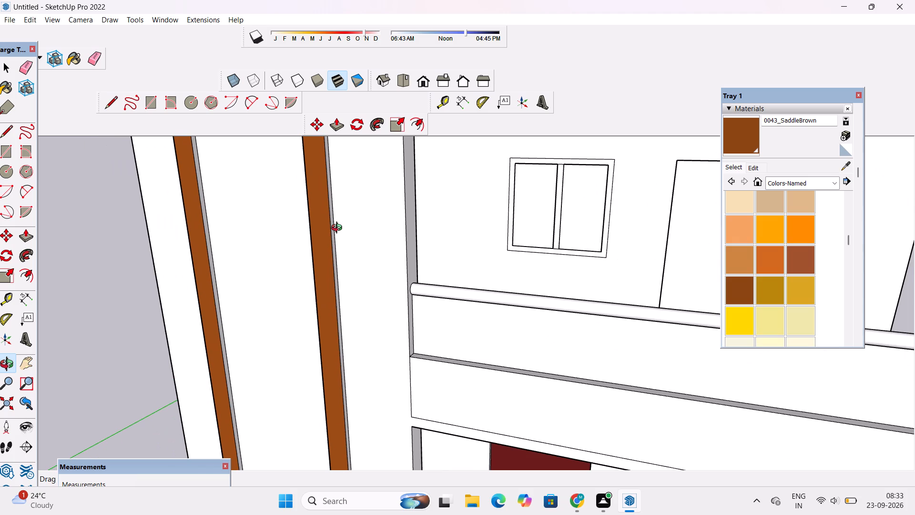
Paint the tall facade frame's outer right side face, inner left side face and inner bottom face with 0043_SaddleBrown.
{"action": "scroll", "coordinate": [339, 229], "scroll_direction": "down", "scroll_amount": 5}
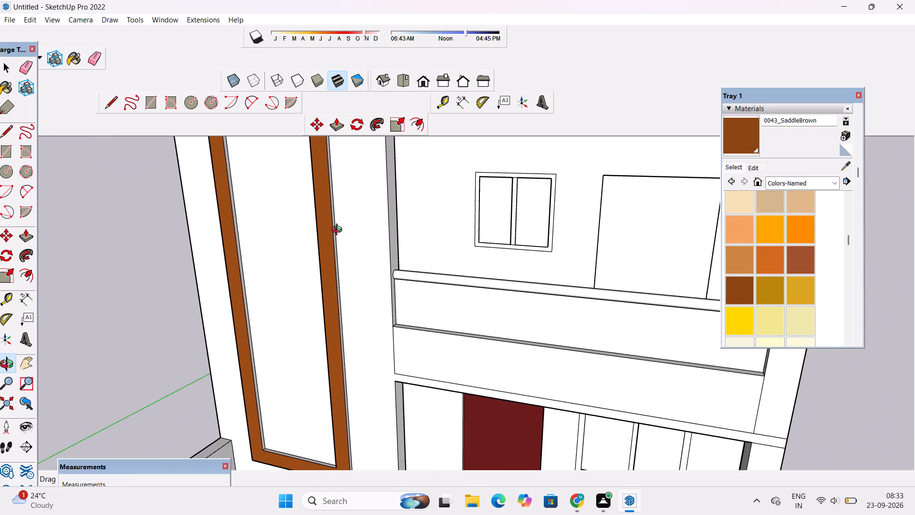
{"action": "scroll", "coordinate": [339, 231], "scroll_direction": "up", "scroll_amount": 5}
{"action": "left_click_drag", "start_coordinate": [372, 239], "coordinate": [347, 242]}
{"action": "scroll", "coordinate": [332, 251], "scroll_direction": "up", "scroll_amount": 4}
{"action": "left_click_drag", "start_coordinate": [340, 247], "coordinate": [318, 235], "text": "shift"}
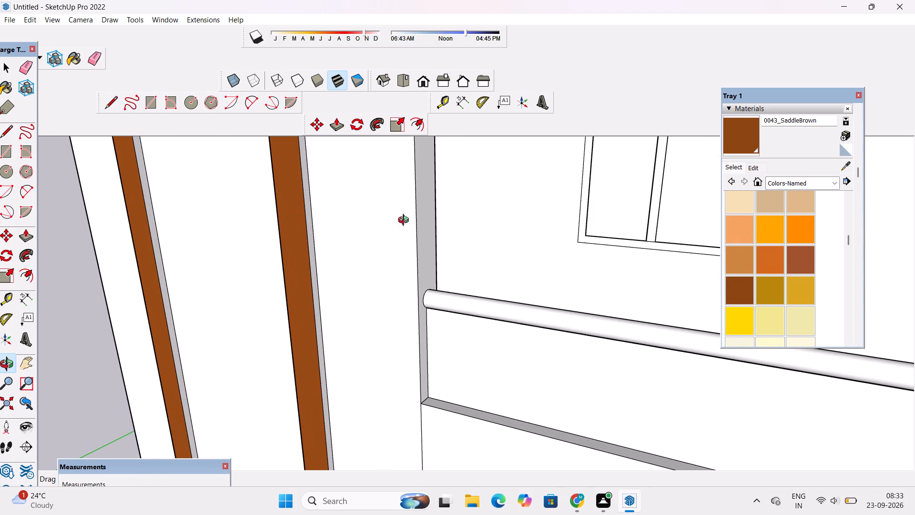
{"action": "left_click_drag", "start_coordinate": [743, 132], "coordinate": [734, 140]}
{"action": "scroll", "coordinate": [310, 226], "scroll_direction": "up", "scroll_amount": 9}
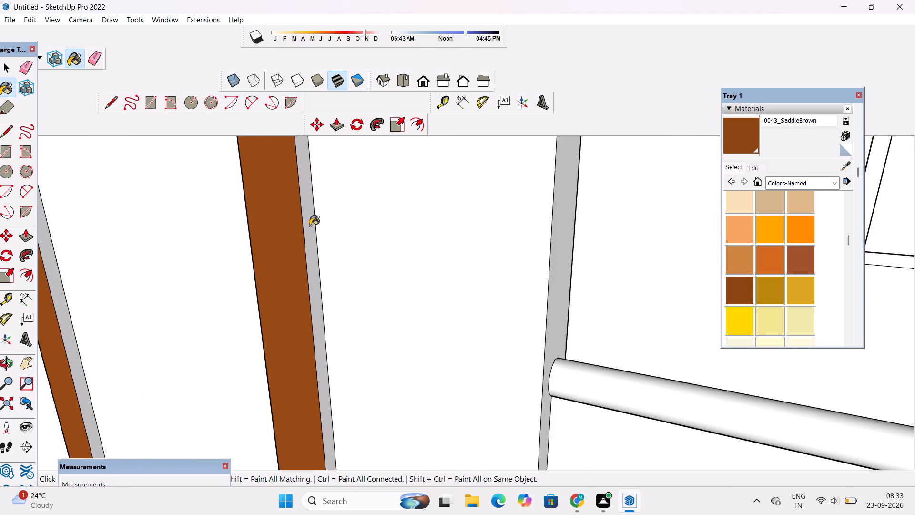
{"action": "left_click", "coordinate": [310, 226]}
{"action": "scroll", "coordinate": [323, 221], "scroll_direction": "down", "scroll_amount": 10}
{"action": "scroll", "coordinate": [173, 275], "scroll_direction": "up", "scroll_amount": 9}
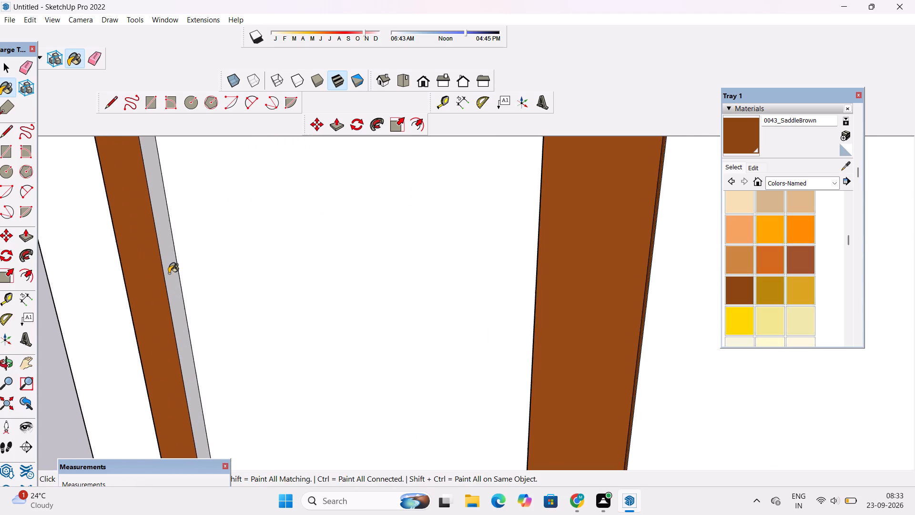
{"action": "scroll", "coordinate": [169, 273], "scroll_direction": "up", "scroll_amount": 1}
{"action": "left_click", "coordinate": [169, 263]}
{"action": "scroll", "coordinate": [174, 246], "scroll_direction": "down", "scroll_amount": 20}
{"action": "scroll", "coordinate": [174, 246], "scroll_direction": "down", "scroll_amount": 1}
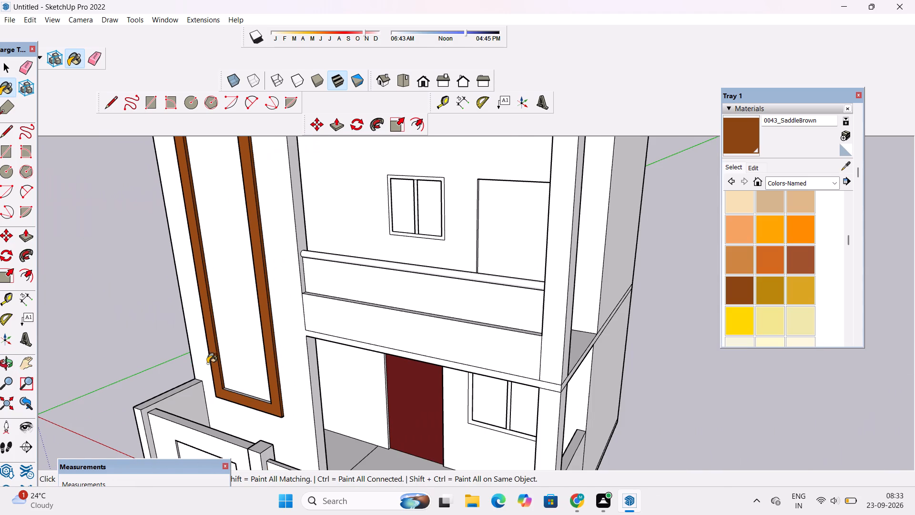
{"action": "scroll", "coordinate": [255, 402], "scroll_direction": "up", "scroll_amount": 20}
{"action": "scroll", "coordinate": [255, 402], "scroll_direction": "up", "scroll_amount": 1}
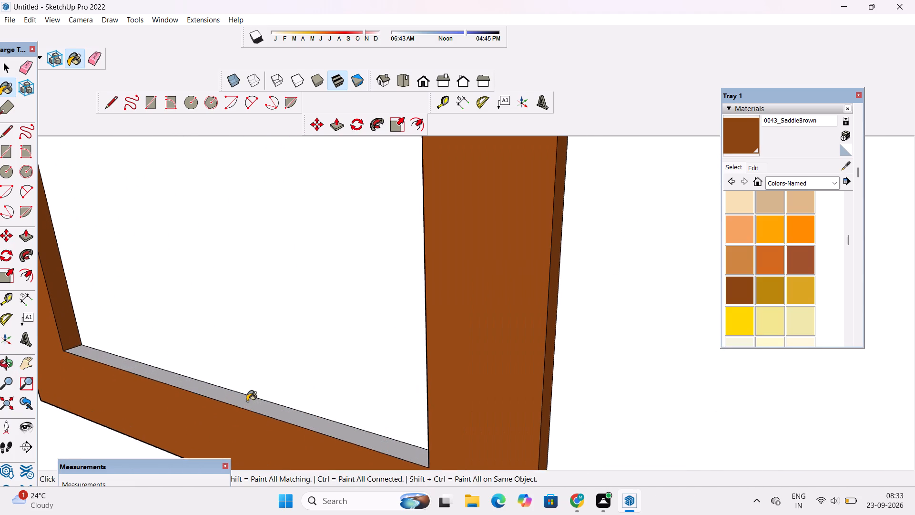
{"action": "left_click", "coordinate": [247, 401]}
Erase the lengthwise edge dividing the underside of the tall brown frame's bottom rail.
{"action": "key", "text": "o"}
{"action": "scroll", "coordinate": [252, 401], "scroll_direction": "down", "scroll_amount": 6}
{"action": "left_click_drag", "start_coordinate": [277, 434], "coordinate": [253, 353]}
{"action": "scroll", "coordinate": [255, 343], "scroll_direction": "down", "scroll_amount": 6}
{"action": "left_click_drag", "start_coordinate": [292, 409], "coordinate": [254, 417]}
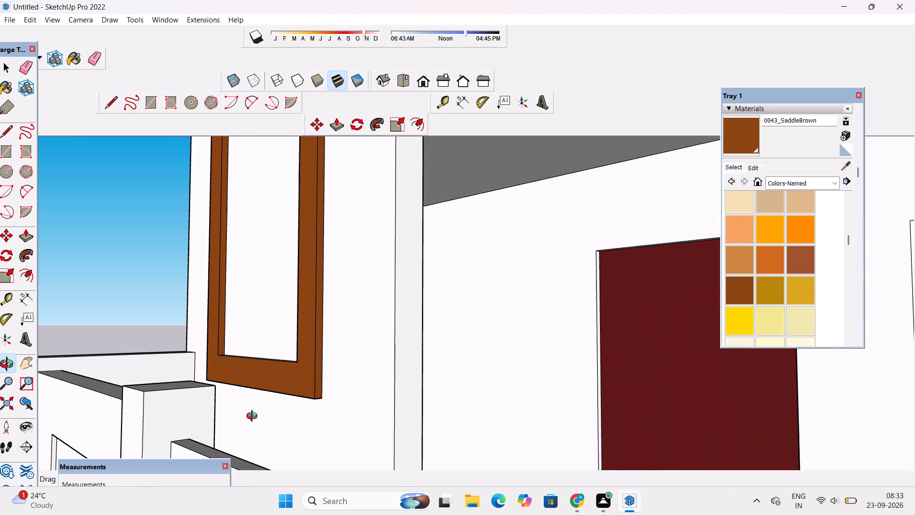
{"action": "left_click_drag", "start_coordinate": [254, 417], "coordinate": [254, 418]}
{"action": "scroll", "coordinate": [287, 400], "scroll_direction": "up", "scroll_amount": 13}
{"action": "left_click_drag", "start_coordinate": [287, 400], "coordinate": [299, 341]}
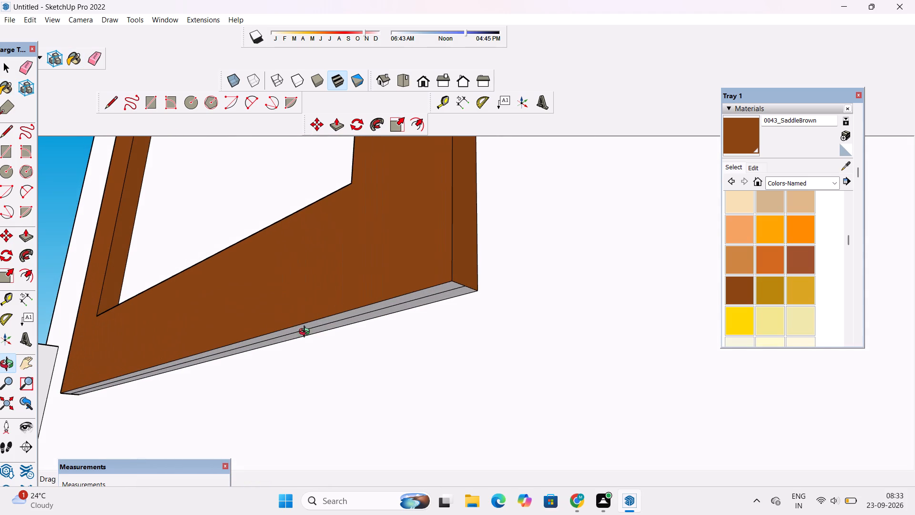
{"action": "key", "text": "e"}
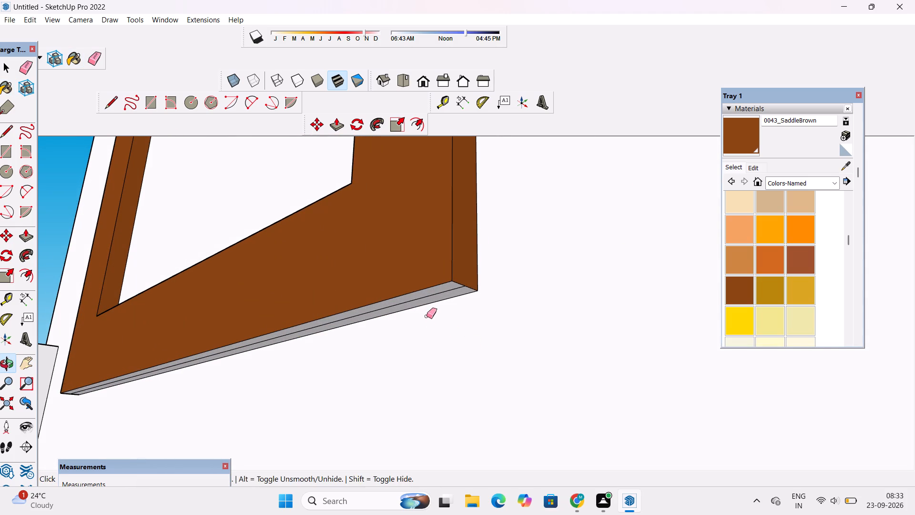
{"action": "scroll", "coordinate": [427, 315], "scroll_direction": "up", "scroll_amount": 8}
{"action": "left_click", "coordinate": [439, 280]}
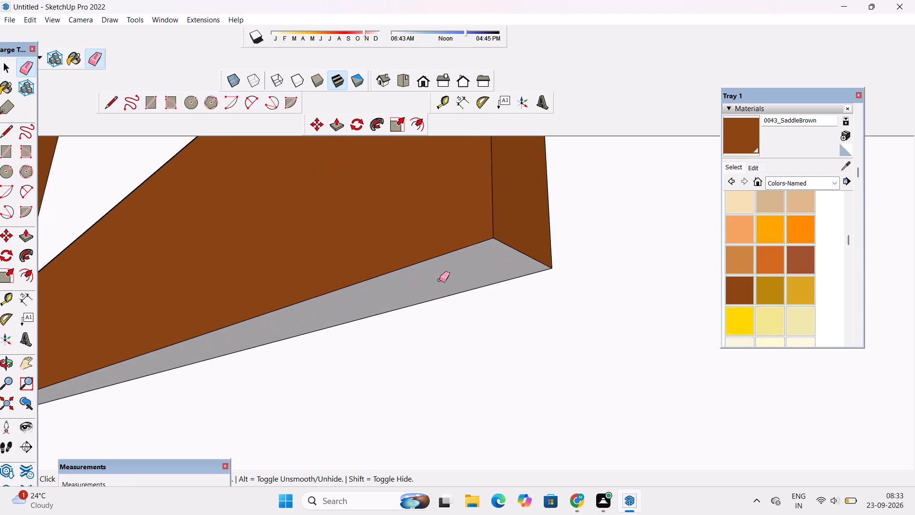
Paint the underside of the tall frame's bottom rail with 0043_SaddleBrown.
{"action": "scroll", "coordinate": [439, 280], "scroll_direction": "up", "scroll_amount": 4}
{"action": "scroll", "coordinate": [439, 280], "scroll_direction": "down", "scroll_amount": 5}
{"action": "scroll", "coordinate": [439, 280], "scroll_direction": "up", "scroll_amount": 5}
{"action": "scroll", "coordinate": [439, 280], "scroll_direction": "down", "scroll_amount": 4}
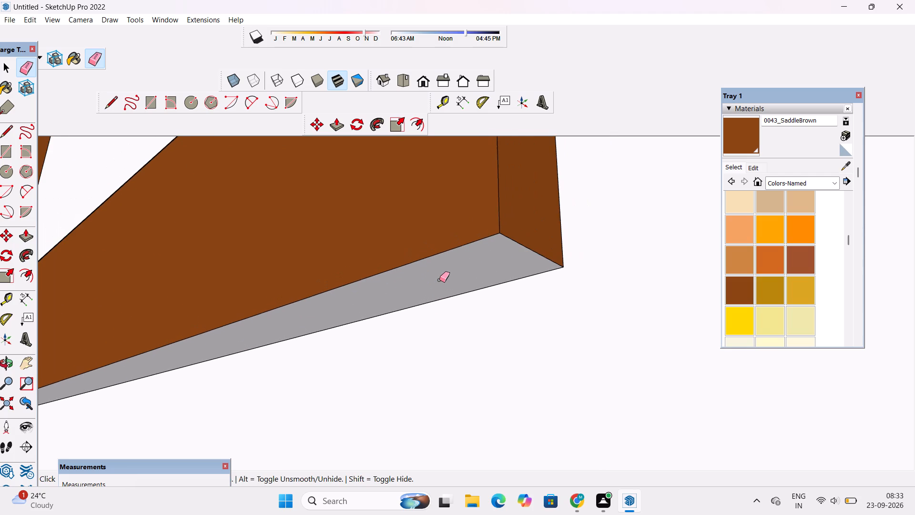
{"action": "scroll", "coordinate": [439, 280], "scroll_direction": "up", "scroll_amount": 1}
{"action": "left_click", "coordinate": [730, 139]}
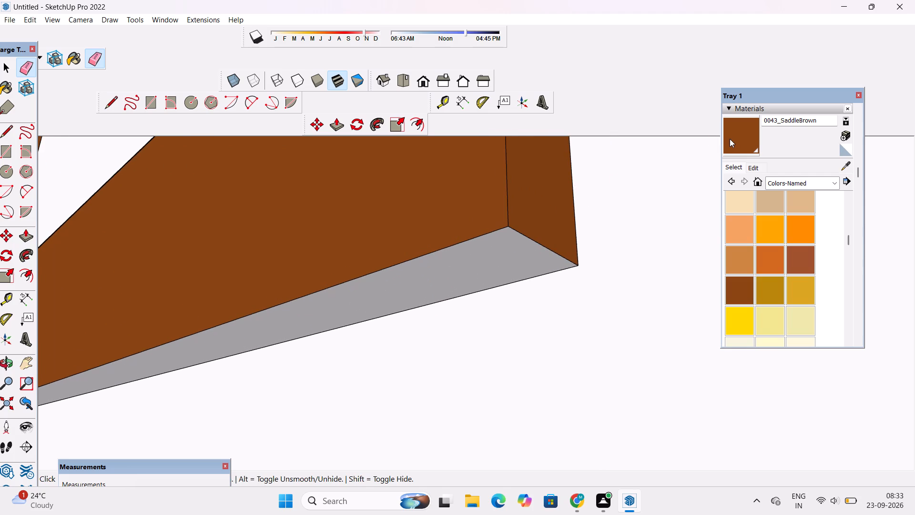
{"action": "left_click", "coordinate": [514, 257]}
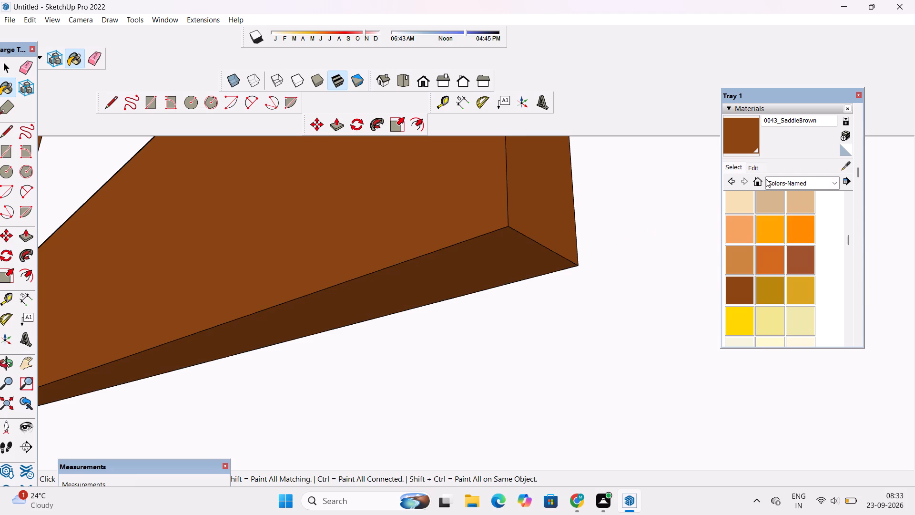
Edit the 0043_SaddleBrown material and lower its colour brightness to a deep dark brown.
{"action": "left_click", "coordinate": [758, 171]}
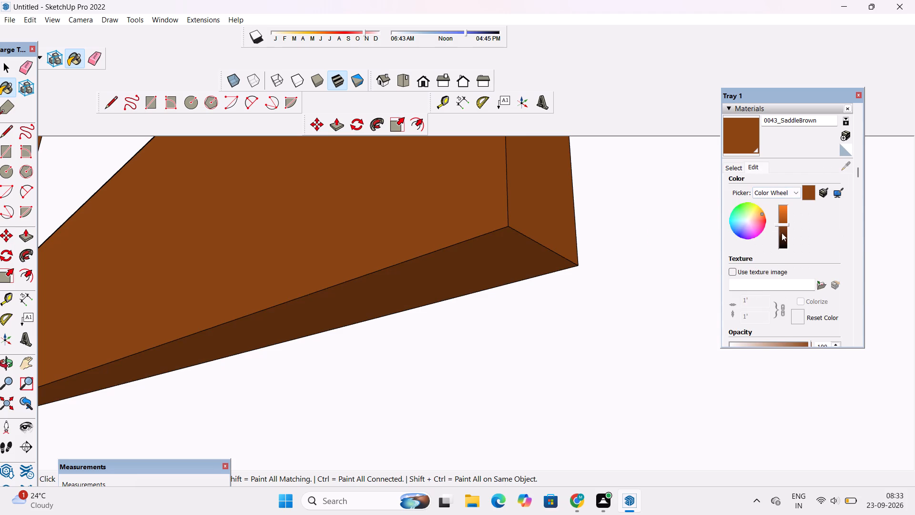
{"action": "left_click", "coordinate": [785, 229]}
{"action": "left_click", "coordinate": [782, 232]}
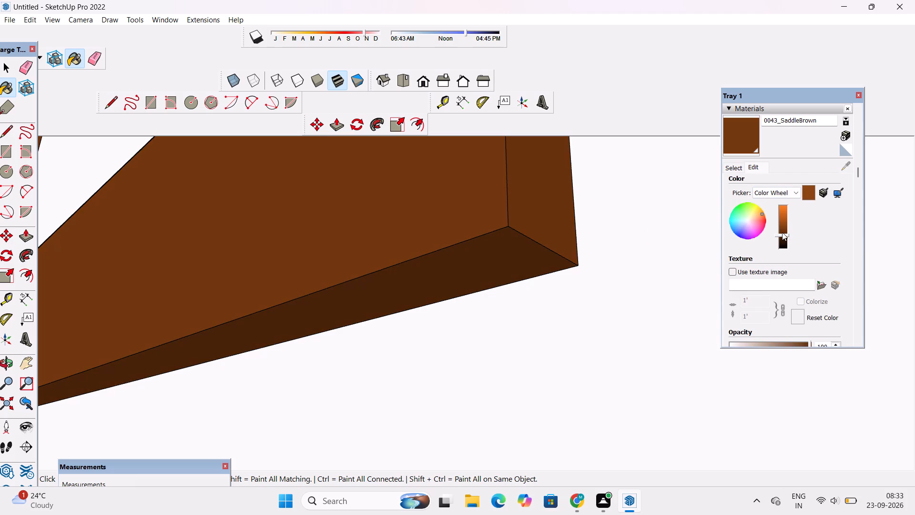
{"action": "left_click", "coordinate": [782, 232]}
Examine the darkened tall frame on the tower facade in the front view and from slight angles.
{"action": "key", "text": "o"}
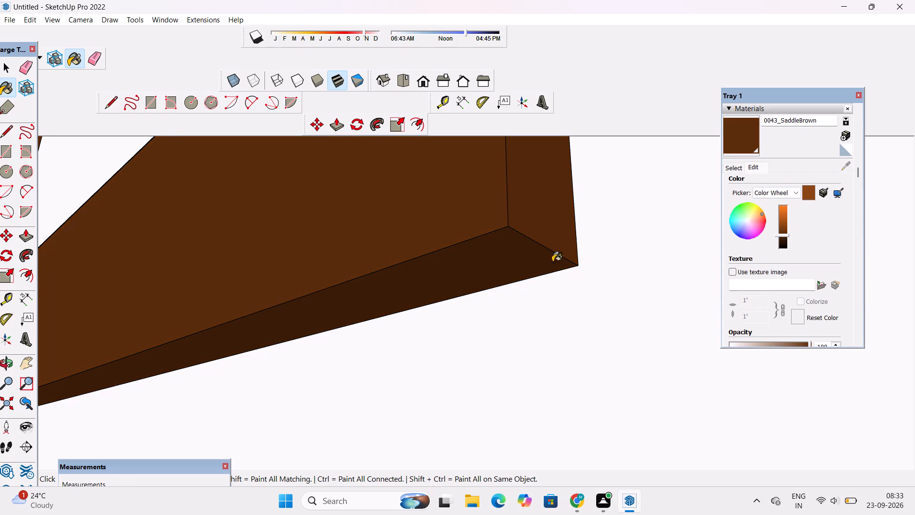
{"action": "scroll", "coordinate": [473, 221], "scroll_direction": "down", "scroll_amount": 6}
{"action": "key", "text": "o"}
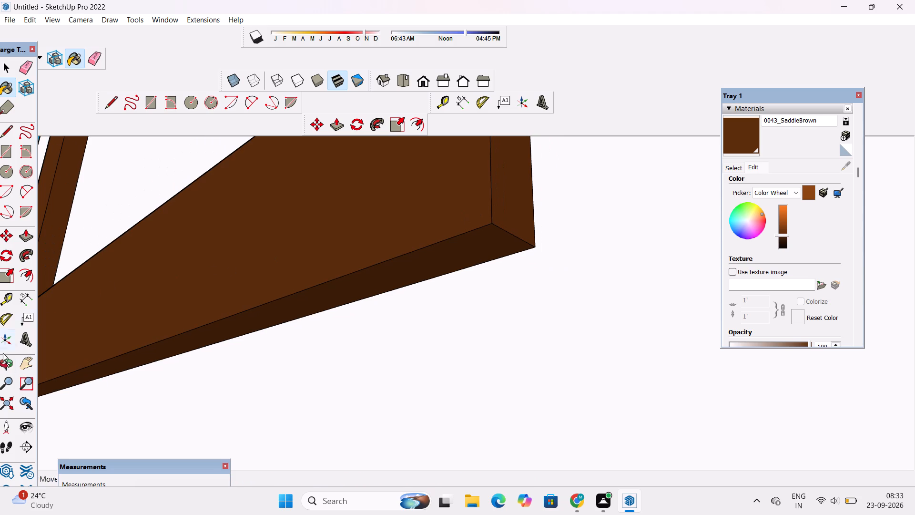
{"action": "left_click", "coordinate": [7, 365]}
{"action": "scroll", "coordinate": [255, 258], "scroll_direction": "down", "scroll_amount": 6}
{"action": "scroll", "coordinate": [255, 258], "scroll_direction": "up", "scroll_amount": 1}
{"action": "scroll", "coordinate": [255, 258], "scroll_direction": "down", "scroll_amount": 5}
{"action": "left_click_drag", "start_coordinate": [268, 261], "coordinate": [468, 303]}
{"action": "scroll", "coordinate": [468, 303], "scroll_direction": "down", "scroll_amount": 6}
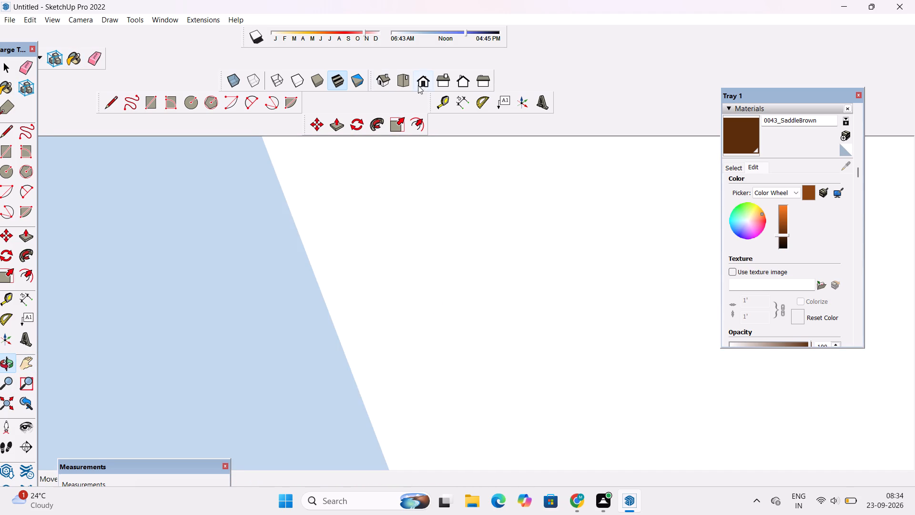
{"action": "left_click", "coordinate": [424, 87]}
{"action": "scroll", "coordinate": [428, 277], "scroll_direction": "down", "scroll_amount": 14}
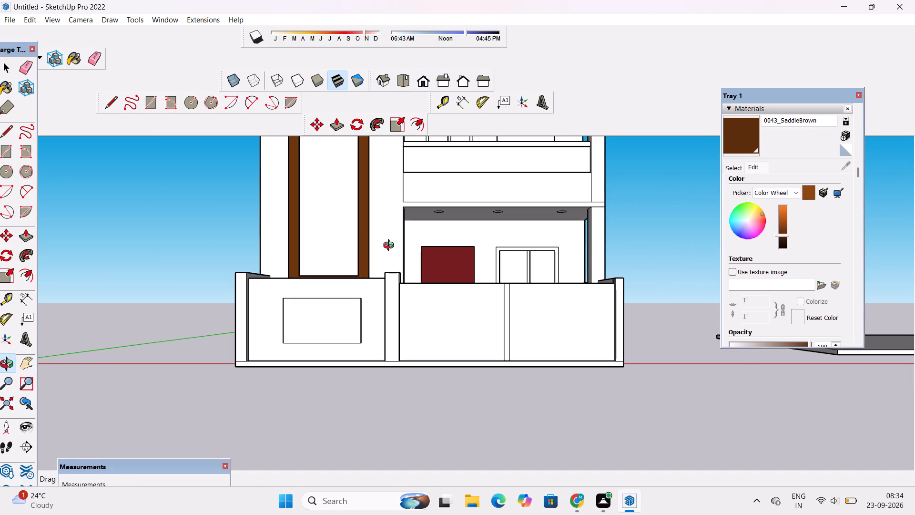
{"action": "left_click_drag", "start_coordinate": [364, 254], "coordinate": [406, 304]}
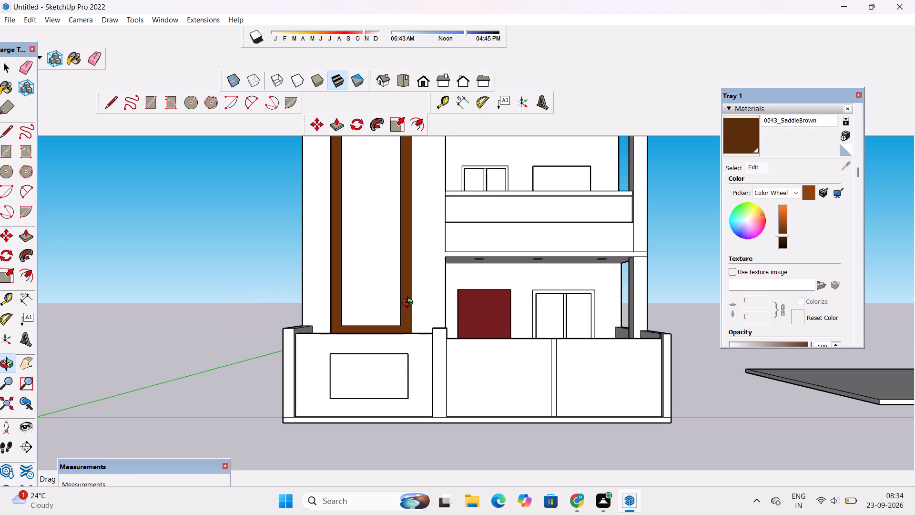
{"action": "left_click_drag", "start_coordinate": [415, 240], "coordinate": [405, 333], "text": "shift"}
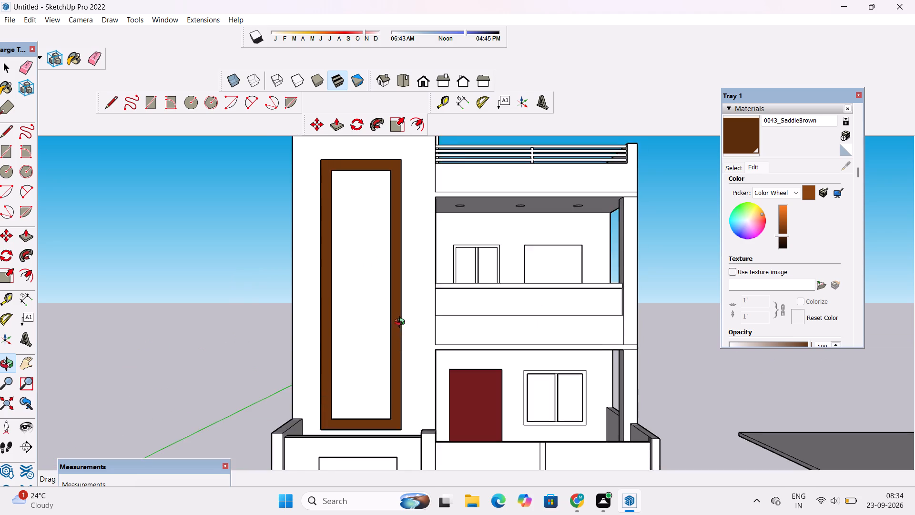
{"action": "scroll", "coordinate": [402, 323], "scroll_direction": "down", "scroll_amount": 4}
{"action": "left_click_drag", "start_coordinate": [396, 323], "coordinate": [422, 307], "text": "shift"}
{"action": "scroll", "coordinate": [384, 237], "scroll_direction": "up", "scroll_amount": 9}
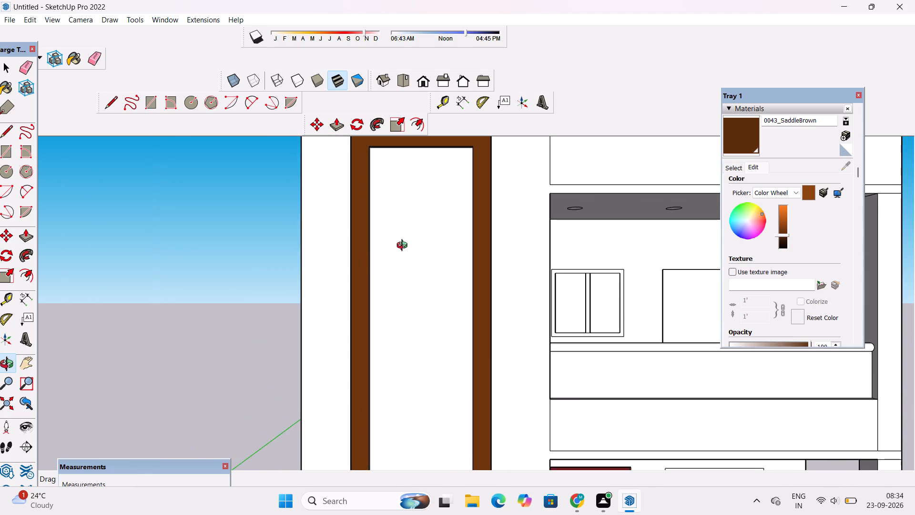
{"action": "left_click_drag", "start_coordinate": [404, 247], "coordinate": [460, 269]}
{"action": "scroll", "coordinate": [460, 268], "scroll_direction": "down", "scroll_amount": 5}
{"action": "left_click_drag", "start_coordinate": [453, 295], "coordinate": [445, 313]}
{"action": "left_click_drag", "start_coordinate": [425, 297], "coordinate": [403, 277], "text": "shift"}
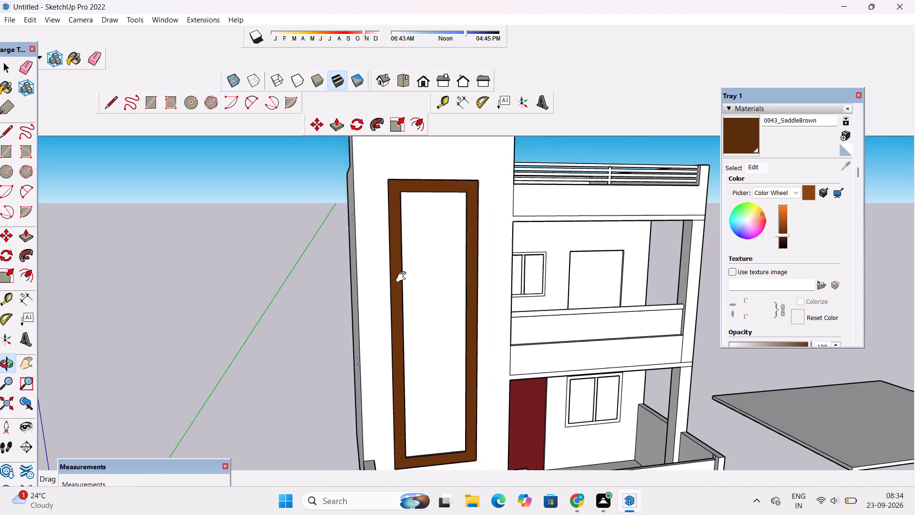
{"action": "left_click_drag", "start_coordinate": [403, 277], "coordinate": [392, 268], "text": "shift"}
{"action": "left_click_drag", "start_coordinate": [399, 275], "coordinate": [382, 263], "text": "shift"}
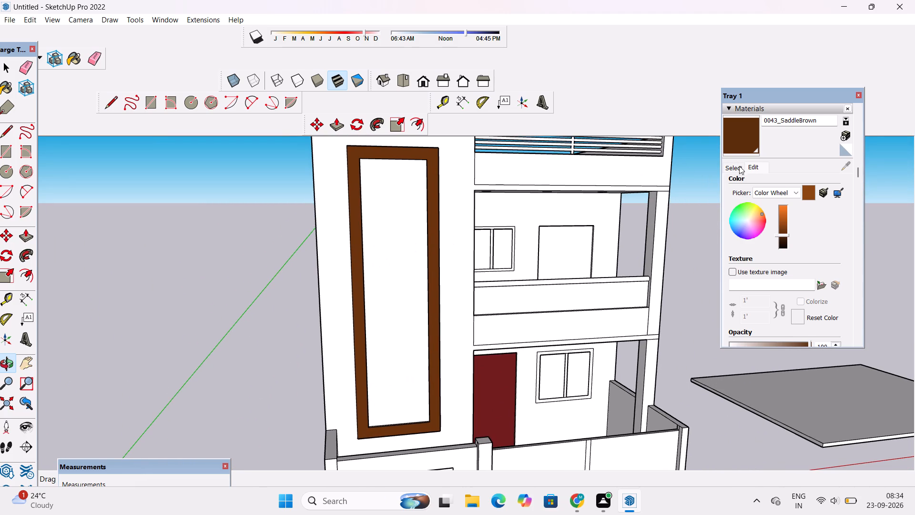
{"action": "scroll", "coordinate": [558, 194], "scroll_direction": "down", "scroll_amount": 2}
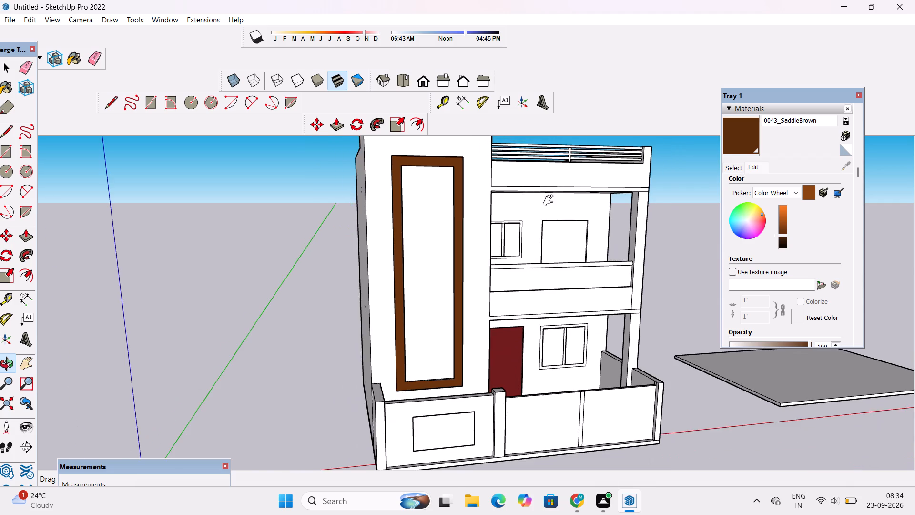
Examine the upper-floor window, the door opening beside it and the balcony railing up close.
{"action": "left_click_drag", "start_coordinate": [531, 199], "coordinate": [476, 192], "text": "shift"}
{"action": "left_click_drag", "start_coordinate": [500, 246], "coordinate": [455, 250]}
{"action": "left_click_drag", "start_coordinate": [456, 250], "coordinate": [417, 241], "text": "shift"}
{"action": "scroll", "coordinate": [429, 228], "scroll_direction": "up", "scroll_amount": 3}
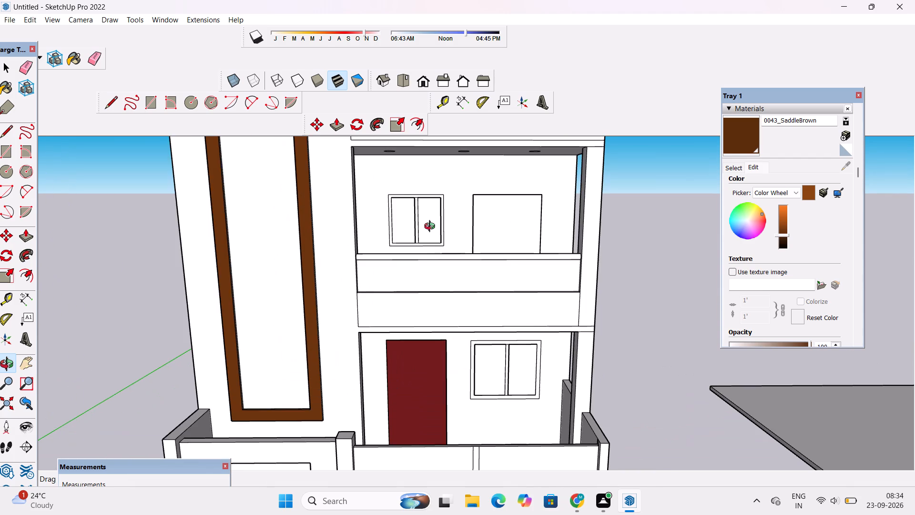
{"action": "scroll", "coordinate": [434, 227], "scroll_direction": "down", "scroll_amount": 1}
{"action": "left_click_drag", "start_coordinate": [440, 226], "coordinate": [433, 235], "text": "shift"}
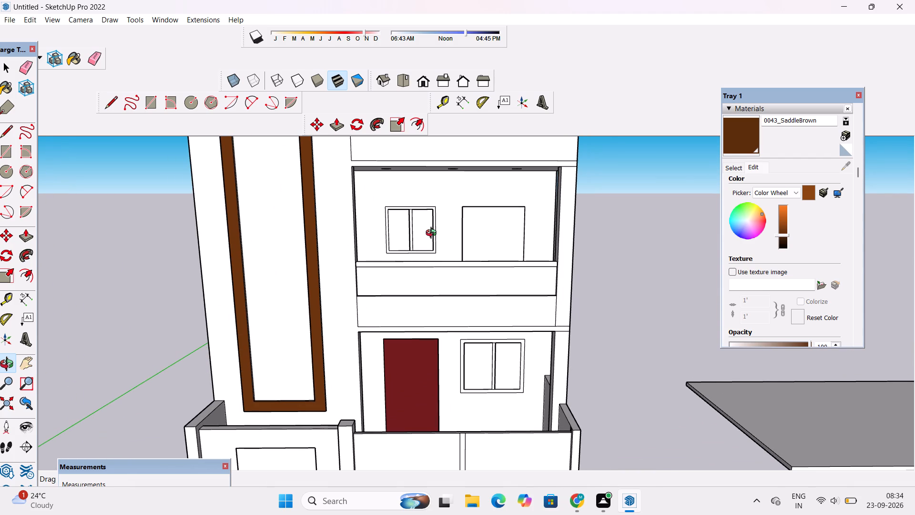
{"action": "scroll", "coordinate": [434, 234], "scroll_direction": "up", "scroll_amount": 1}
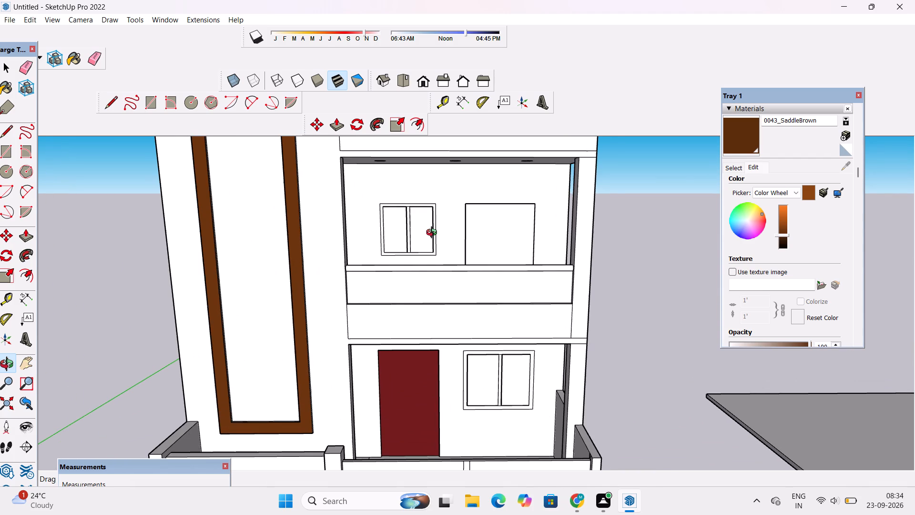
{"action": "scroll", "coordinate": [434, 234], "scroll_direction": "up", "scroll_amount": 1}
{"action": "left_click_drag", "start_coordinate": [435, 233], "coordinate": [438, 216], "text": "shift"}
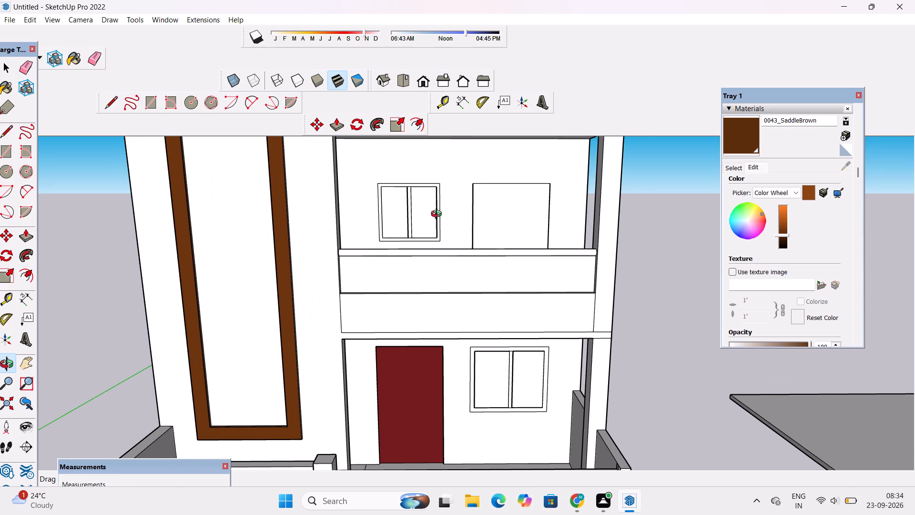
{"action": "scroll", "coordinate": [438, 215], "scroll_direction": "up", "scroll_amount": 7}
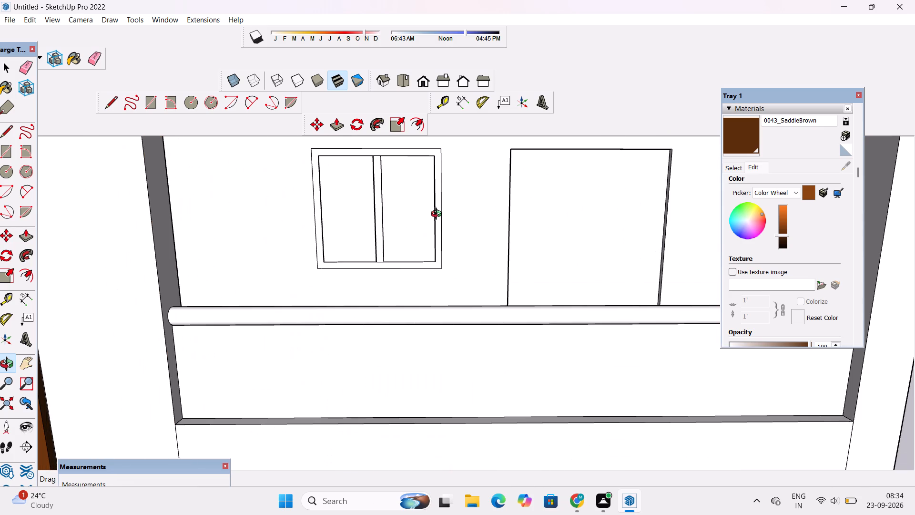
{"action": "scroll", "coordinate": [438, 215], "scroll_direction": "down", "scroll_amount": 2}
{"action": "scroll", "coordinate": [438, 215], "scroll_direction": "up", "scroll_amount": 1}
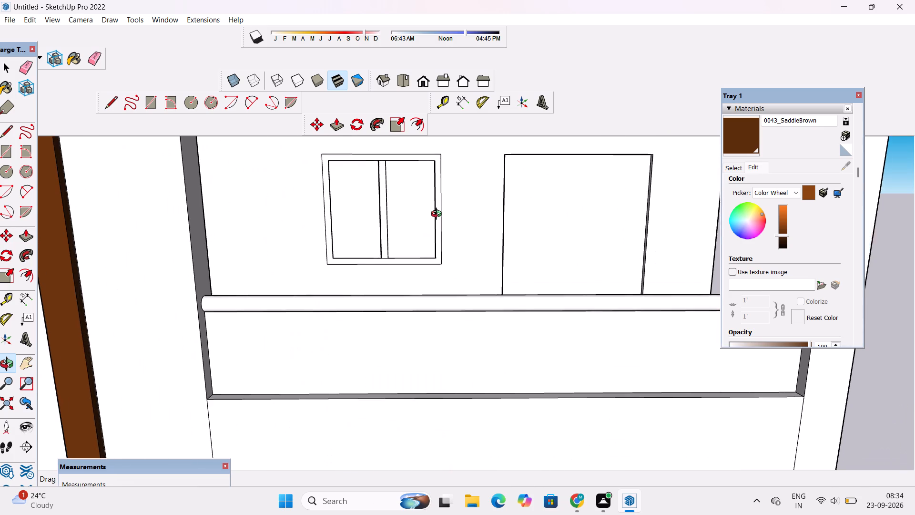
{"action": "scroll", "coordinate": [438, 215], "scroll_direction": "up", "scroll_amount": 3}
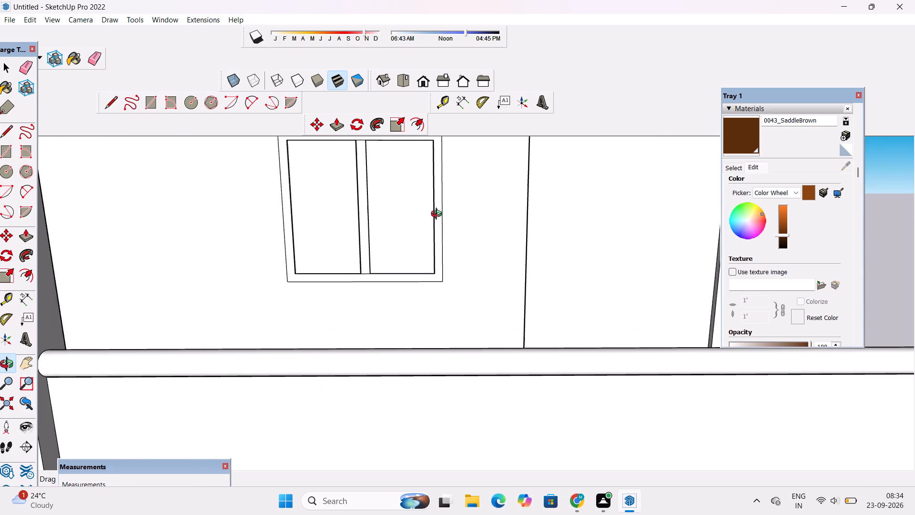
{"action": "scroll", "coordinate": [438, 215], "scroll_direction": "up", "scroll_amount": 2}
{"action": "scroll", "coordinate": [438, 215], "scroll_direction": "down", "scroll_amount": 1}
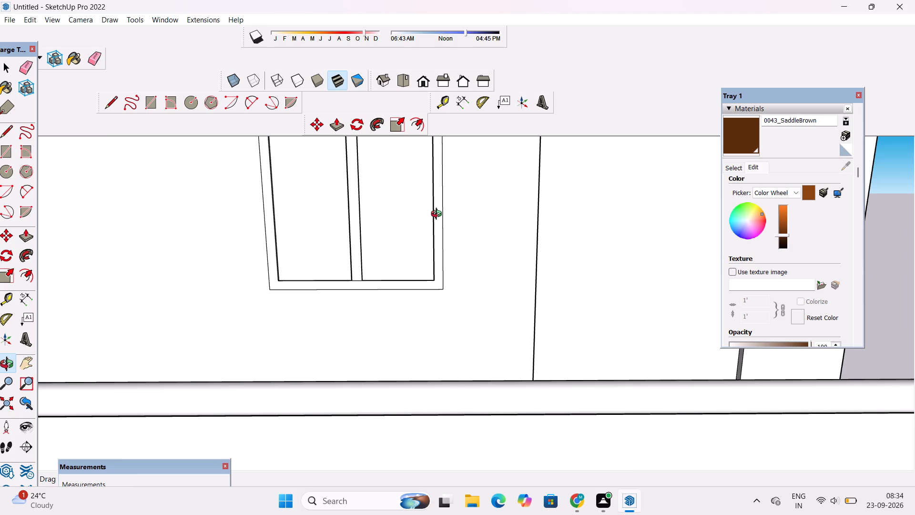
{"action": "scroll", "coordinate": [438, 215], "scroll_direction": "up", "scroll_amount": 2}
{"action": "scroll", "coordinate": [438, 215], "scroll_direction": "down", "scroll_amount": 4}
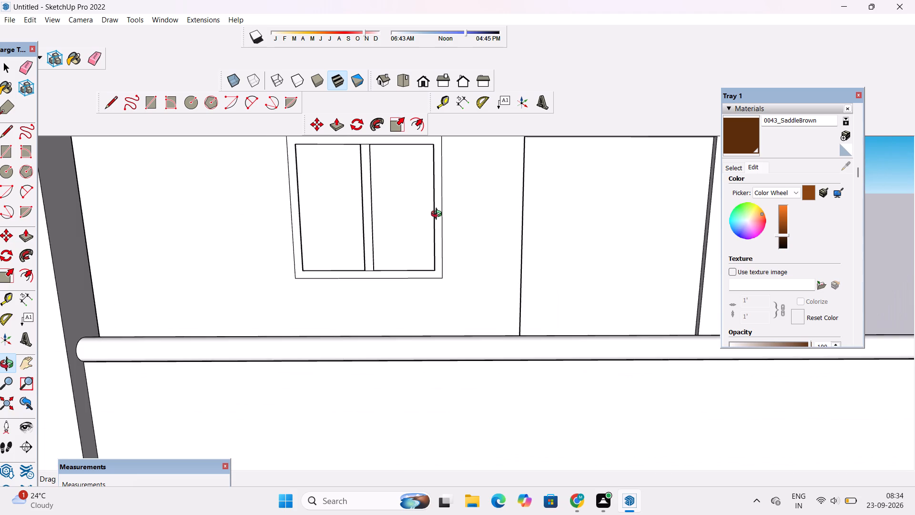
Browse the pink, peach and red shades of the Colors-Named collection for a colour for the facade walls.
{"action": "scroll", "coordinate": [438, 215], "scroll_direction": "up", "scroll_amount": 1}
{"action": "scroll", "coordinate": [438, 215], "scroll_direction": "down", "scroll_amount": 9}
{"action": "scroll", "coordinate": [440, 225], "scroll_direction": "up", "scroll_amount": 4}
{"action": "left_click_drag", "start_coordinate": [440, 227], "coordinate": [457, 250], "text": "shift"}
{"action": "left_click_drag", "start_coordinate": [457, 251], "coordinate": [449, 244]}
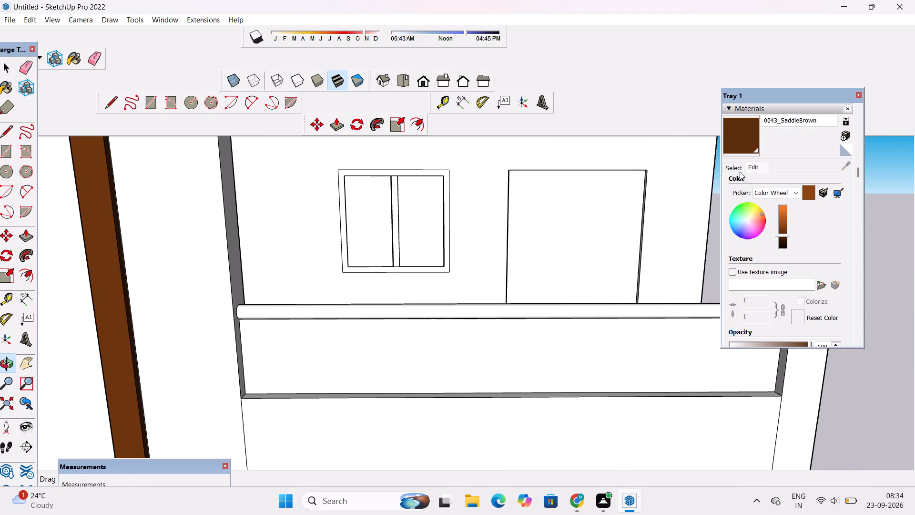
{"action": "left_click", "coordinate": [735, 168]}
{"action": "scroll", "coordinate": [763, 246], "scroll_direction": "up", "scroll_amount": 1}
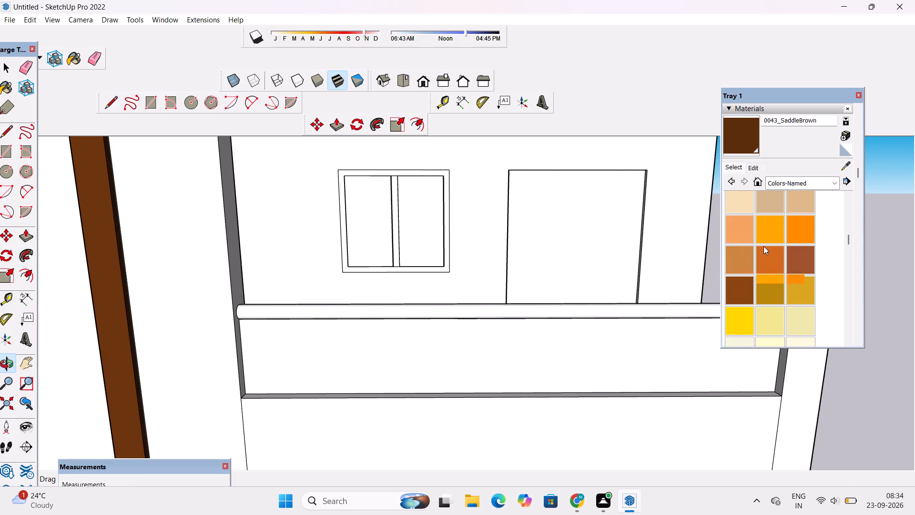
{"action": "scroll", "coordinate": [763, 246], "scroll_direction": "up", "scroll_amount": 2}
{"action": "scroll", "coordinate": [763, 246], "scroll_direction": "down", "scroll_amount": 3}
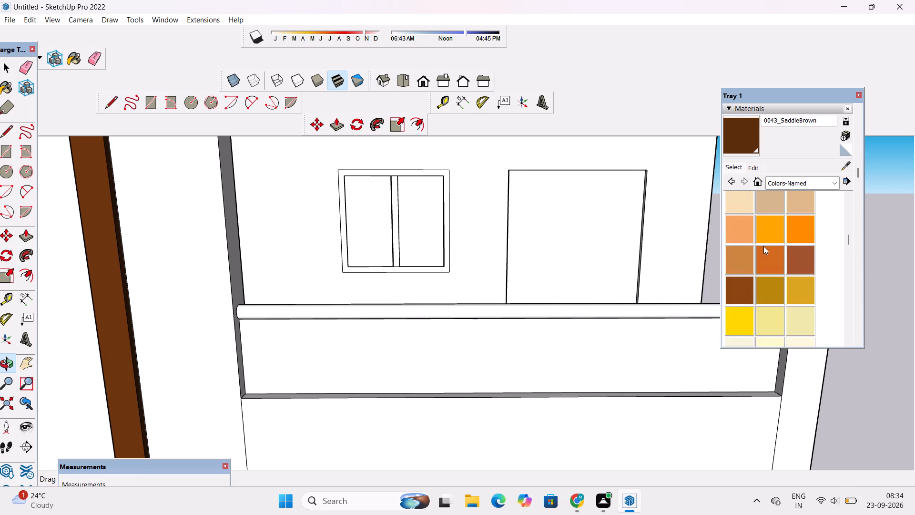
{"action": "scroll", "coordinate": [763, 246], "scroll_direction": "up", "scroll_amount": 7}
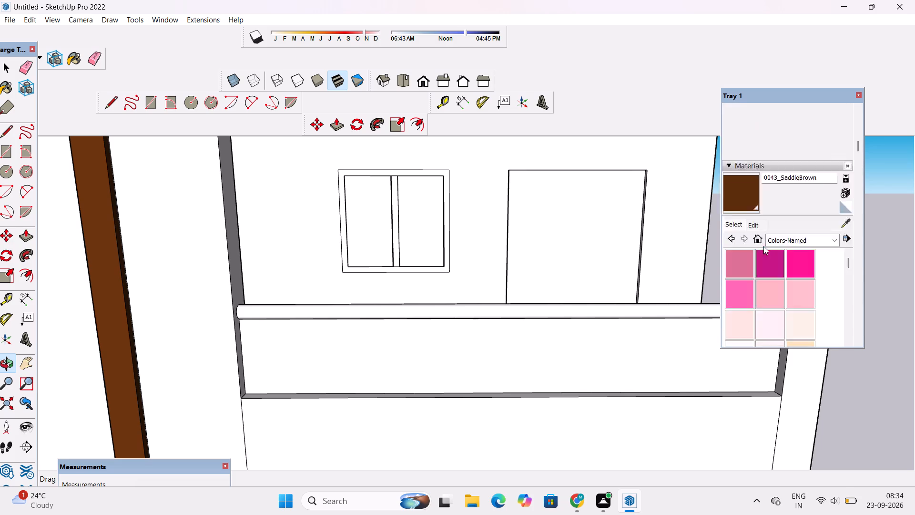
{"action": "scroll", "coordinate": [763, 246], "scroll_direction": "up", "scroll_amount": 1}
{"action": "scroll", "coordinate": [763, 246], "scroll_direction": "down", "scroll_amount": 4}
{"action": "scroll", "coordinate": [763, 246], "scroll_direction": "up", "scroll_amount": 3}
{"action": "scroll", "coordinate": [763, 246], "scroll_direction": "down", "scroll_amount": 4}
{"action": "scroll", "coordinate": [763, 246], "scroll_direction": "up", "scroll_amount": 4}
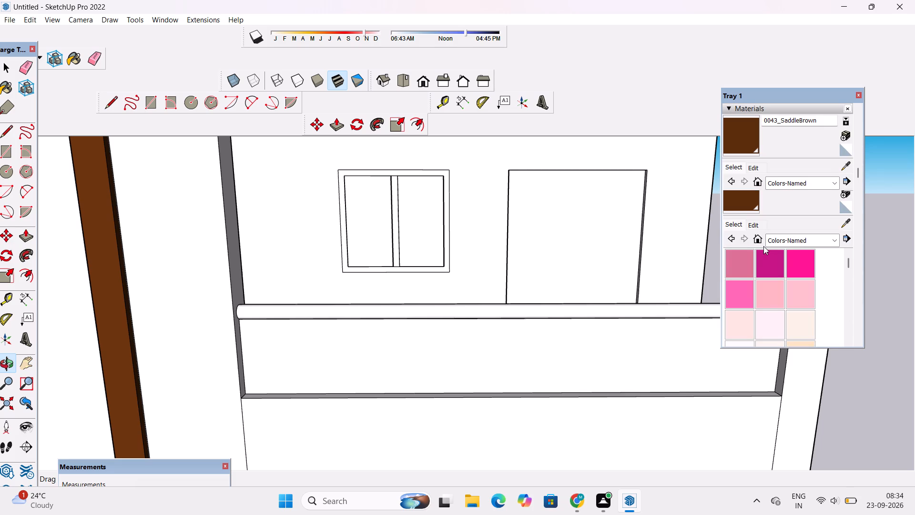
{"action": "scroll", "coordinate": [763, 246], "scroll_direction": "down", "scroll_amount": 2}
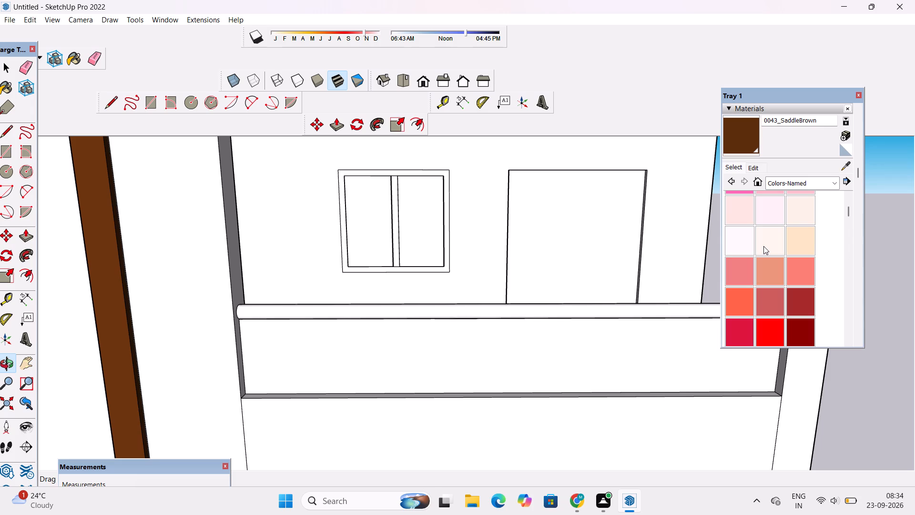
{"action": "scroll", "coordinate": [763, 246], "scroll_direction": "up", "scroll_amount": 2}
{"action": "scroll", "coordinate": [763, 246], "scroll_direction": "down", "scroll_amount": 2}
{"action": "scroll", "coordinate": [763, 246], "scroll_direction": "up", "scroll_amount": 1}
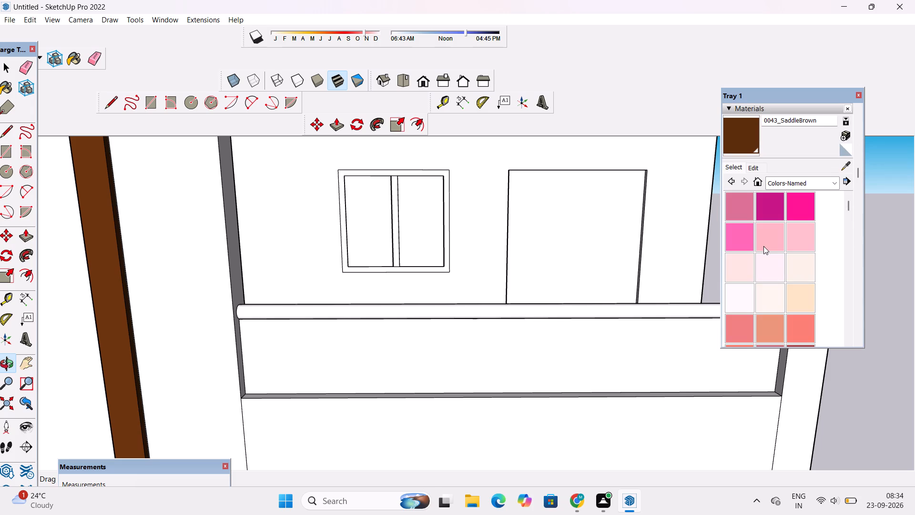
Paint the recessed upper-floor and ground-floor front walls around the windows and doors with 0027_PeachPuff.
{"action": "scroll", "coordinate": [763, 246], "scroll_direction": "down", "scroll_amount": 2}
{"action": "scroll", "coordinate": [495, 273], "scroll_direction": "down", "scroll_amount": 12}
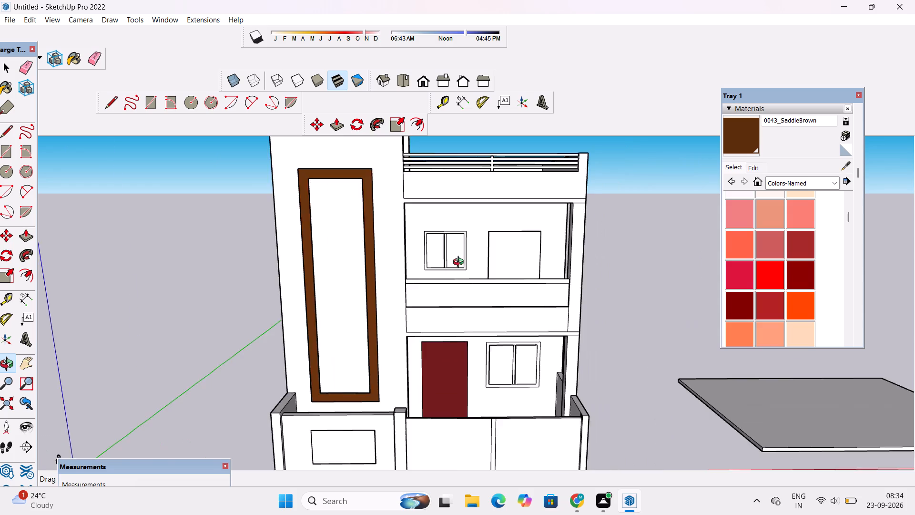
{"action": "scroll", "coordinate": [460, 263], "scroll_direction": "down", "scroll_amount": 3}
{"action": "scroll", "coordinate": [516, 264], "scroll_direction": "up", "scroll_amount": 4}
{"action": "left_click_drag", "start_coordinate": [516, 264], "coordinate": [480, 227]}
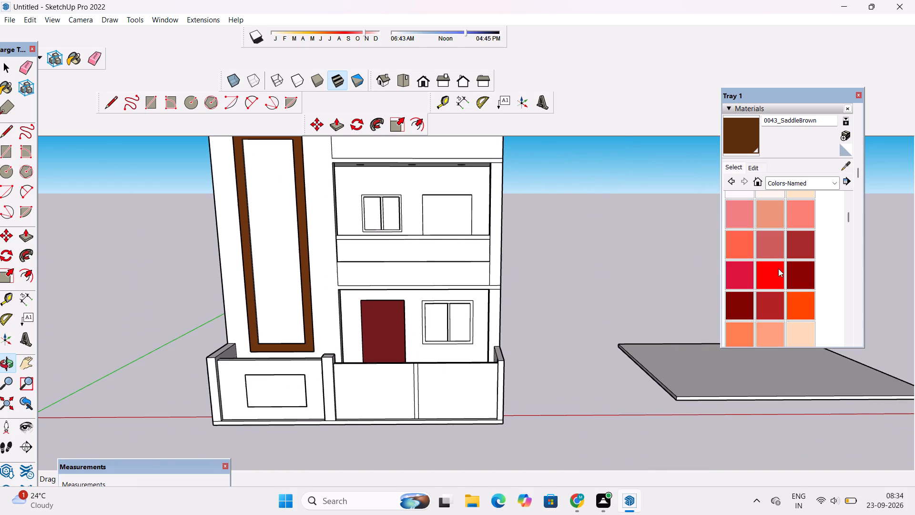
{"action": "left_click", "coordinate": [796, 330]}
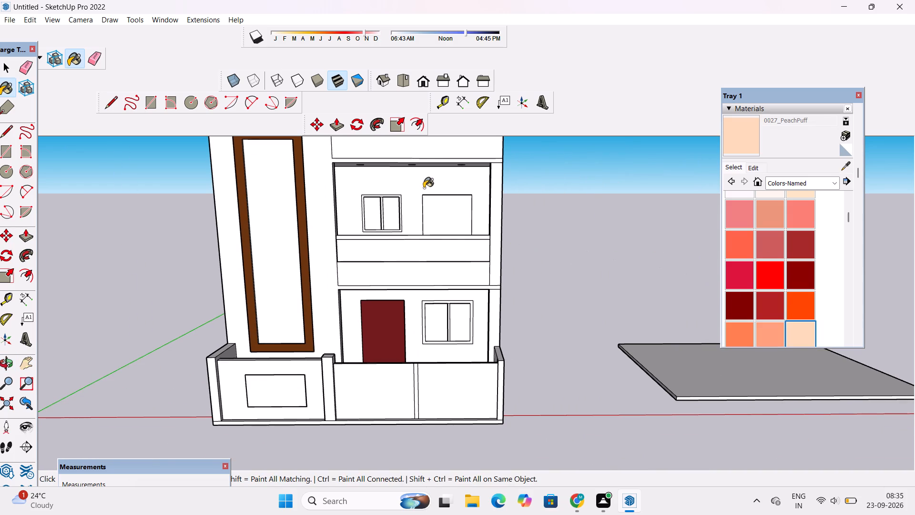
{"action": "left_click", "coordinate": [424, 188]}
{"action": "left_click", "coordinate": [410, 305]}
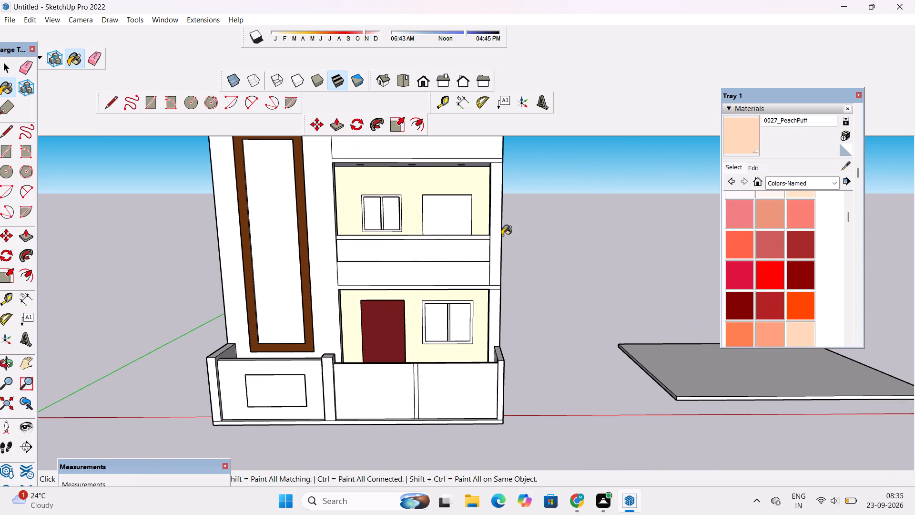
Edit the 0027_PeachPuff material, lowering its colour brightness to a muted tan peach, and check the facade from several angles.
{"action": "left_click", "coordinate": [7, 362]}
{"action": "left_click_drag", "start_coordinate": [479, 256], "coordinate": [245, 288]}
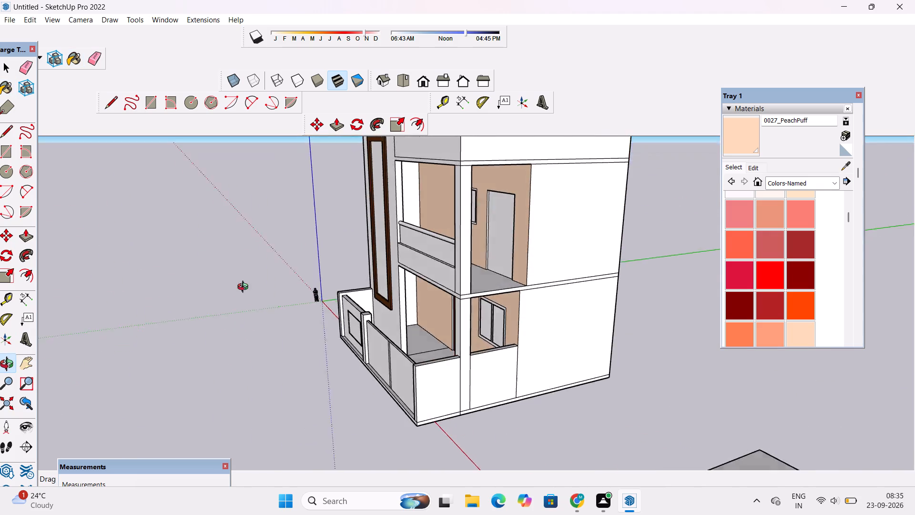
{"action": "left_click_drag", "start_coordinate": [245, 288], "coordinate": [479, 250]}
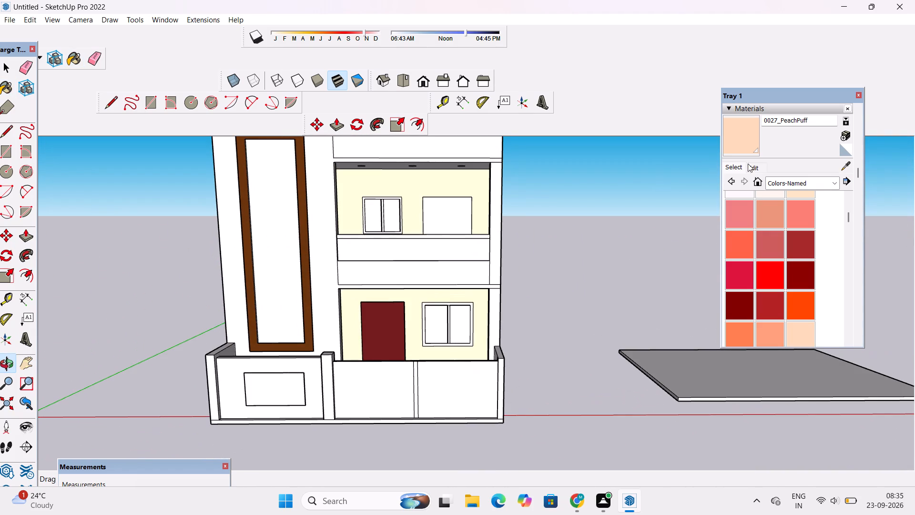
{"action": "left_click", "coordinate": [757, 165]}
{"action": "left_click", "coordinate": [783, 211]}
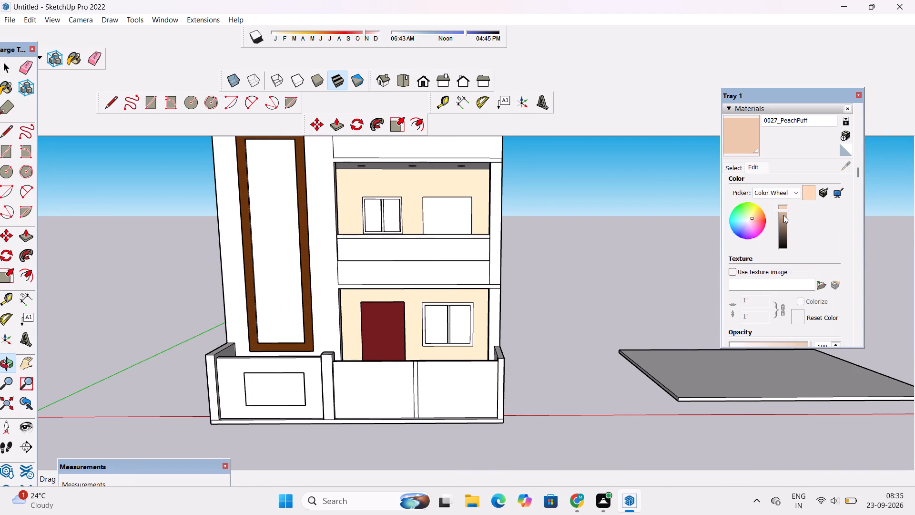
{"action": "left_click", "coordinate": [783, 216]}
{"action": "left_click_drag", "start_coordinate": [578, 258], "coordinate": [545, 300]}
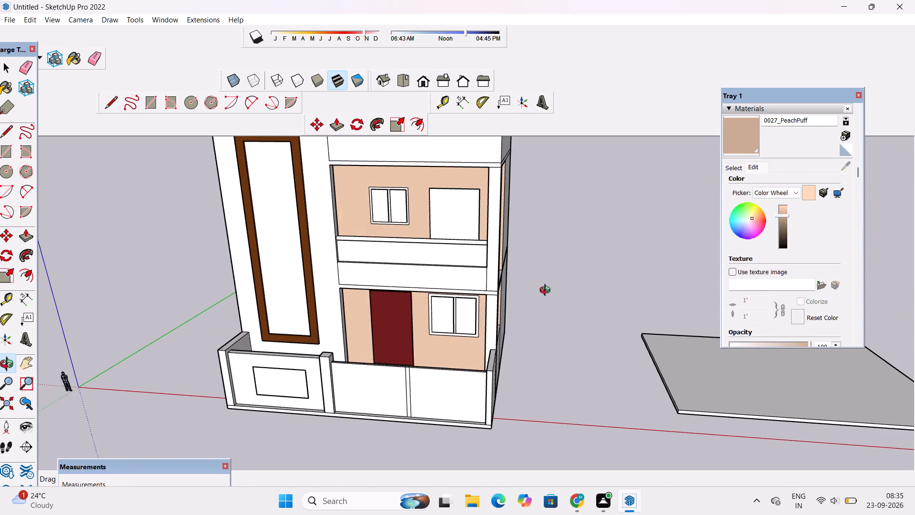
{"action": "scroll", "coordinate": [548, 289], "scroll_direction": "down", "scroll_amount": 4}
{"action": "left_click_drag", "start_coordinate": [483, 287], "coordinate": [529, 261]}
{"action": "left_click_drag", "start_coordinate": [517, 260], "coordinate": [509, 268]}
{"action": "left_click_drag", "start_coordinate": [509, 268], "coordinate": [504, 264], "text": "shift"}
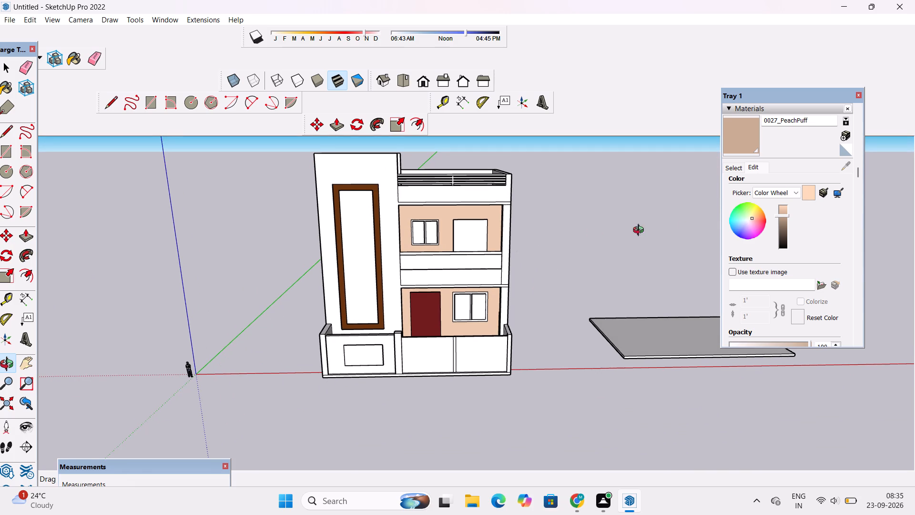
Paint the outer frame and central mullion of the upper-floor window with 0136_Charcoal from Colors-Named.
{"action": "left_click", "coordinate": [735, 167]}
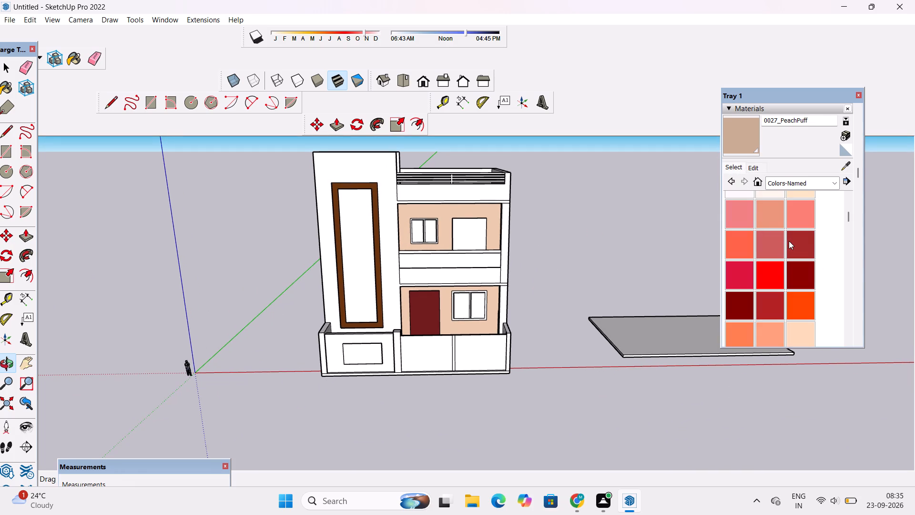
{"action": "scroll", "coordinate": [765, 231], "scroll_direction": "down", "scroll_amount": 12}
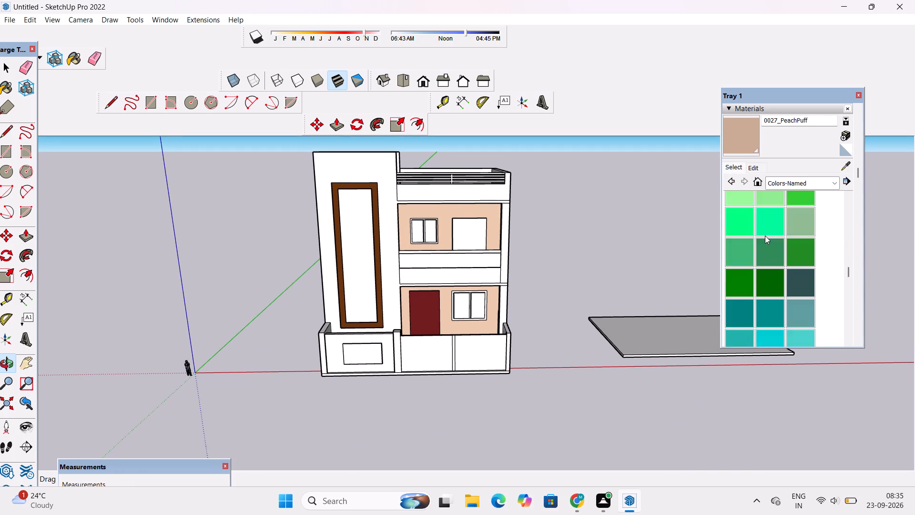
{"action": "scroll", "coordinate": [765, 236], "scroll_direction": "down", "scroll_amount": 11}
{"action": "scroll", "coordinate": [757, 258], "scroll_direction": "up", "scroll_amount": 2}
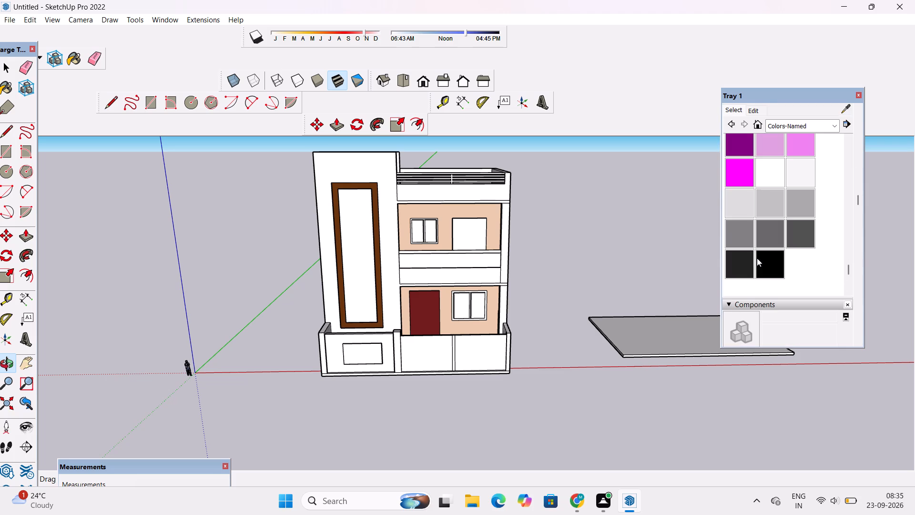
{"action": "left_click", "coordinate": [748, 265]}
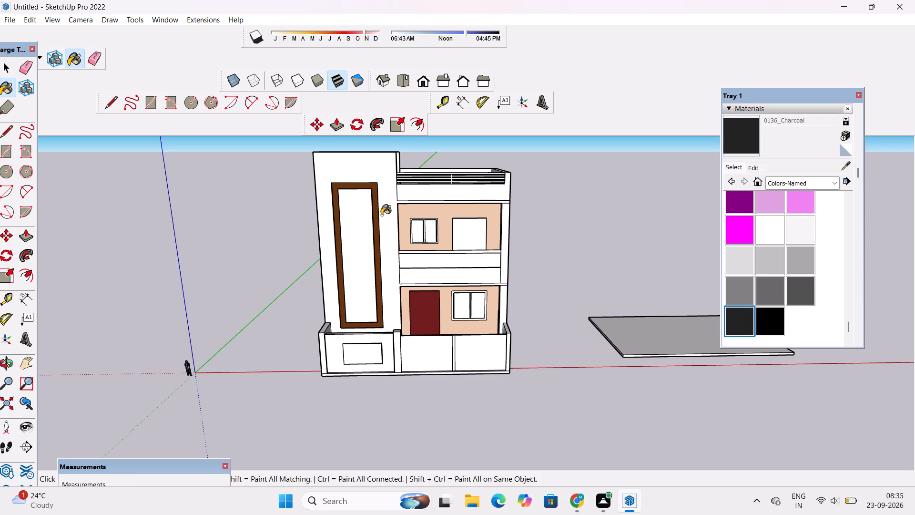
{"action": "scroll", "coordinate": [434, 206], "scroll_direction": "up", "scroll_amount": 20}
{"action": "scroll", "coordinate": [434, 206], "scroll_direction": "up", "scroll_amount": 1}
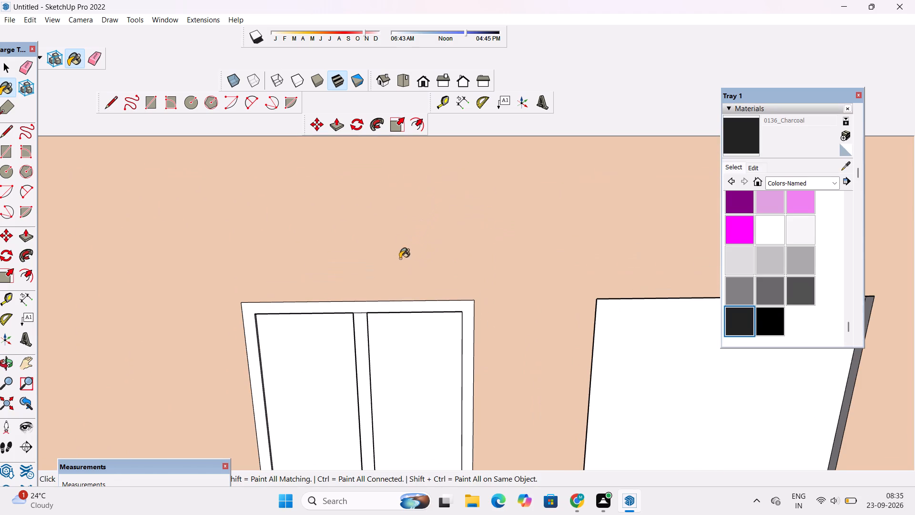
{"action": "left_click", "coordinate": [365, 307]}
{"action": "left_click", "coordinate": [361, 317]}
{"action": "scroll", "coordinate": [375, 266], "scroll_direction": "down", "scroll_amount": 3}
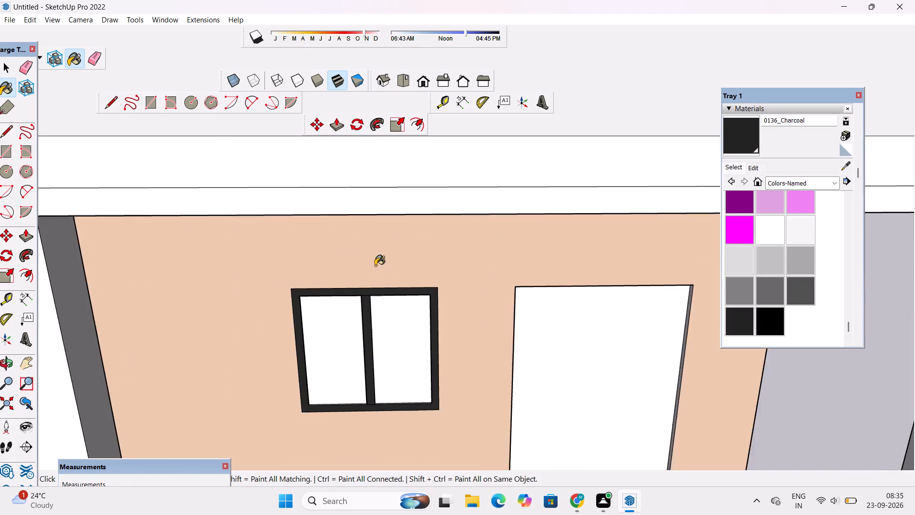
Paint the central mullion and outer frame of the ground-floor window with 0136_Charcoal.
{"action": "scroll", "coordinate": [375, 266], "scroll_direction": "down", "scroll_amount": 18}
{"action": "scroll", "coordinate": [431, 373], "scroll_direction": "up", "scroll_amount": 9}
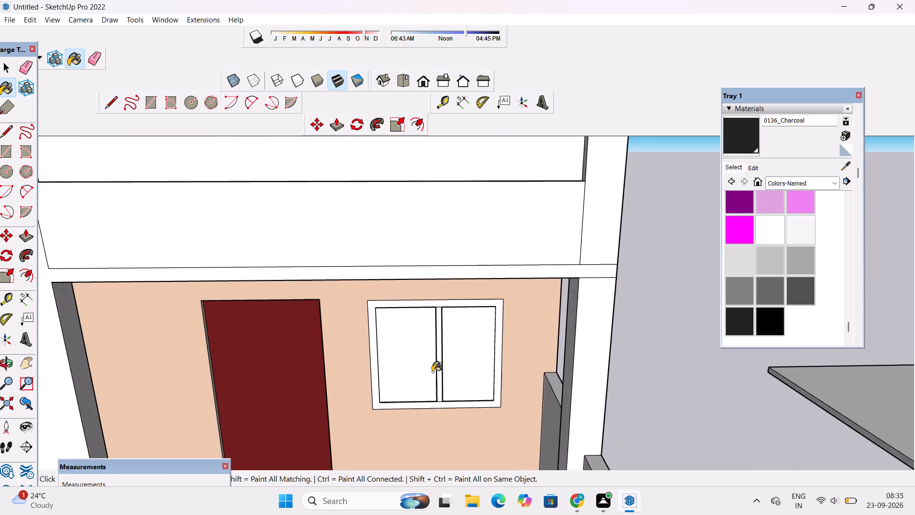
{"action": "scroll", "coordinate": [432, 372], "scroll_direction": "up", "scroll_amount": 11}
{"action": "left_click", "coordinate": [445, 300]}
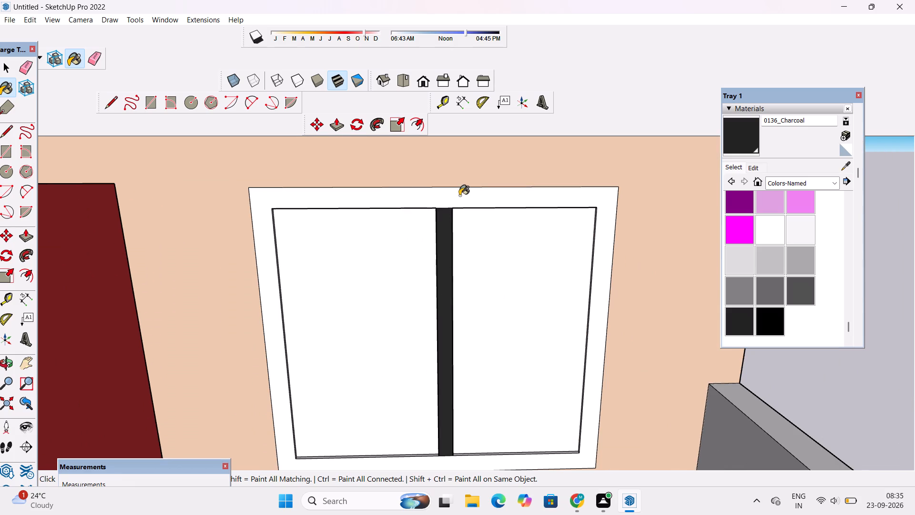
{"action": "left_click", "coordinate": [454, 200]}
{"action": "scroll", "coordinate": [452, 228], "scroll_direction": "down", "scroll_amount": 16}
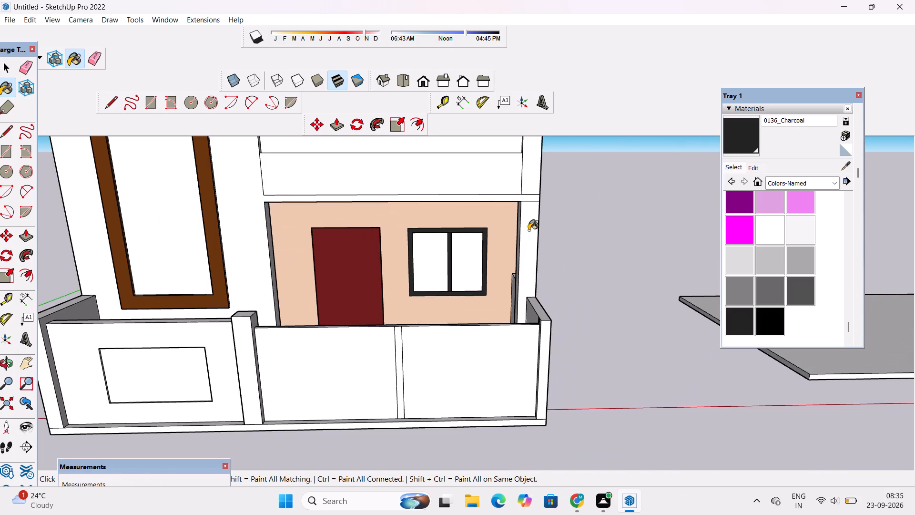
{"action": "scroll", "coordinate": [529, 246], "scroll_direction": "up", "scroll_amount": 11}
{"action": "scroll", "coordinate": [513, 260], "scroll_direction": "down", "scroll_amount": 9}
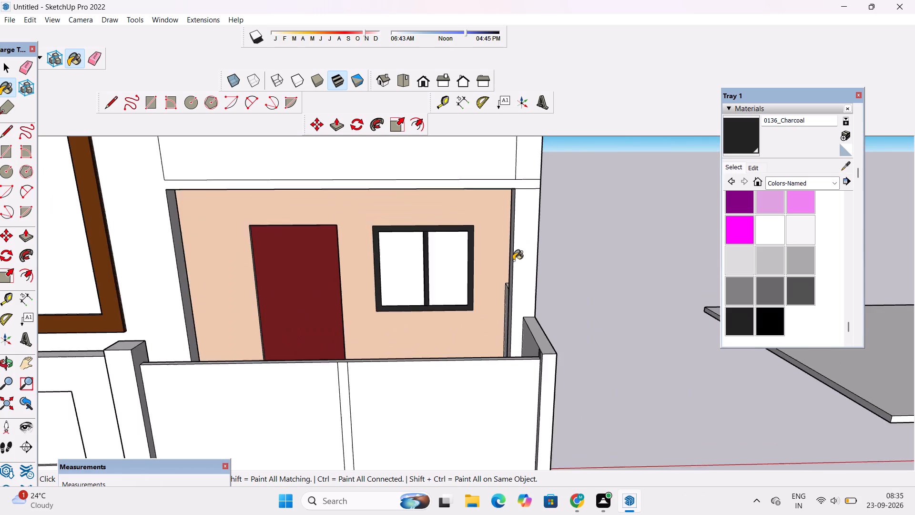
{"action": "scroll", "coordinate": [513, 260], "scroll_direction": "down", "scroll_amount": 9}
{"action": "scroll", "coordinate": [447, 300], "scroll_direction": "down", "scroll_amount": 6}
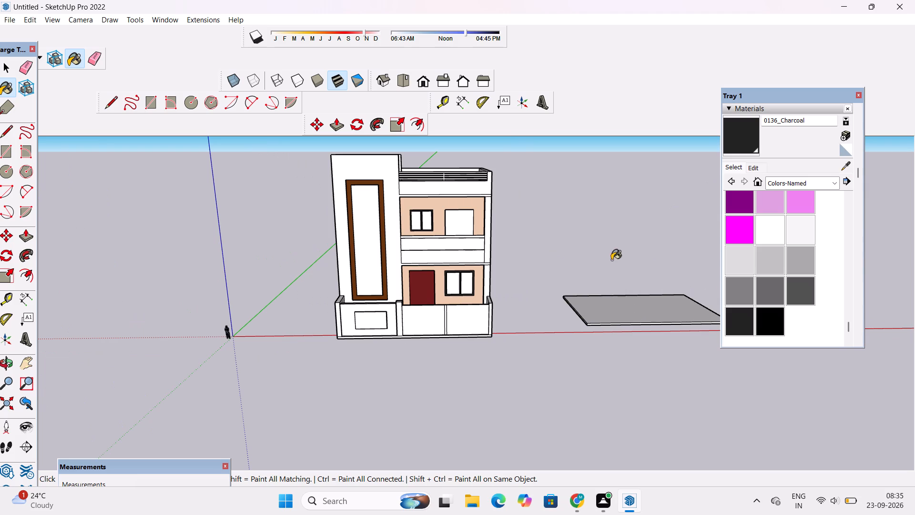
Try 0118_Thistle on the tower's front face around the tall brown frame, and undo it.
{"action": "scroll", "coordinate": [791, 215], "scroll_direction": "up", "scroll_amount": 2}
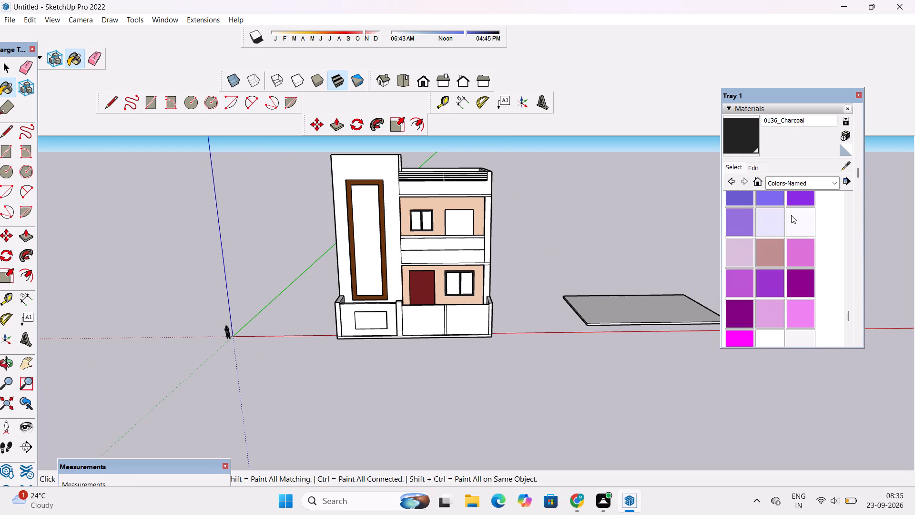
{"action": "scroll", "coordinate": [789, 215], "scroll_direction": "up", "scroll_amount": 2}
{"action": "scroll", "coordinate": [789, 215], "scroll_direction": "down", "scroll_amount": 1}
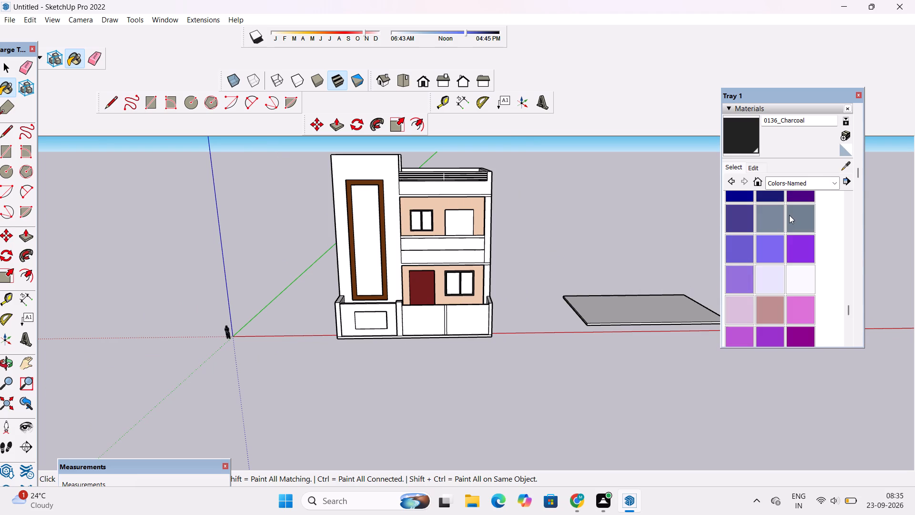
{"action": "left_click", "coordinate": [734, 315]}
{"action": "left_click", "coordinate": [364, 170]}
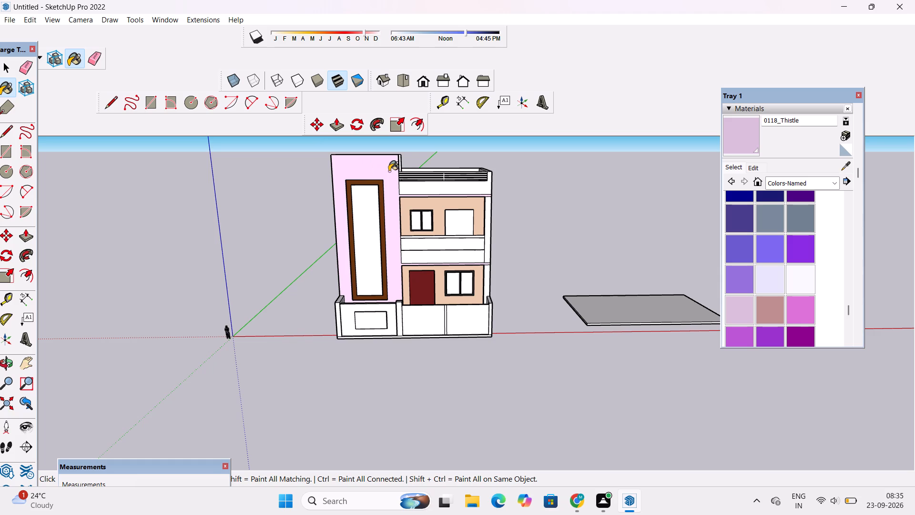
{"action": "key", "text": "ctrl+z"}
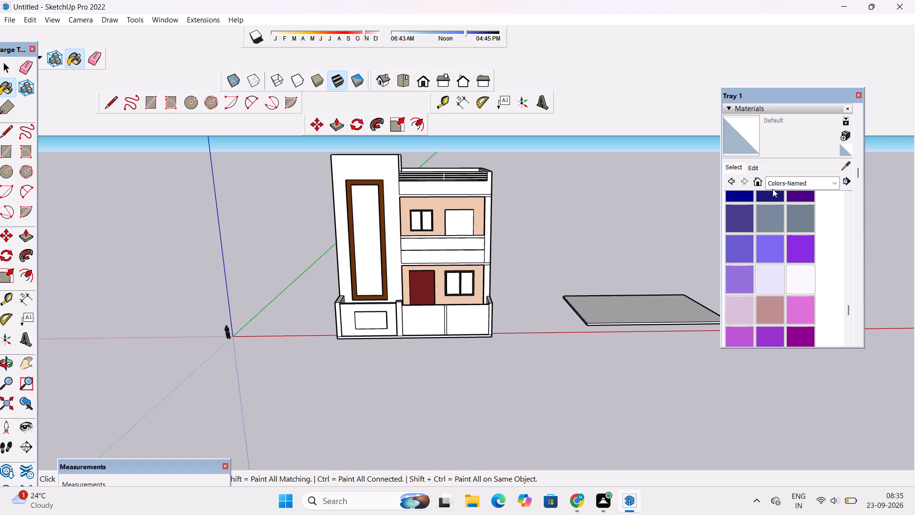
Paint the tower's front face around the tall brown frame with Checker Plate from the Patterns collection.
{"action": "left_click", "coordinate": [791, 188]}
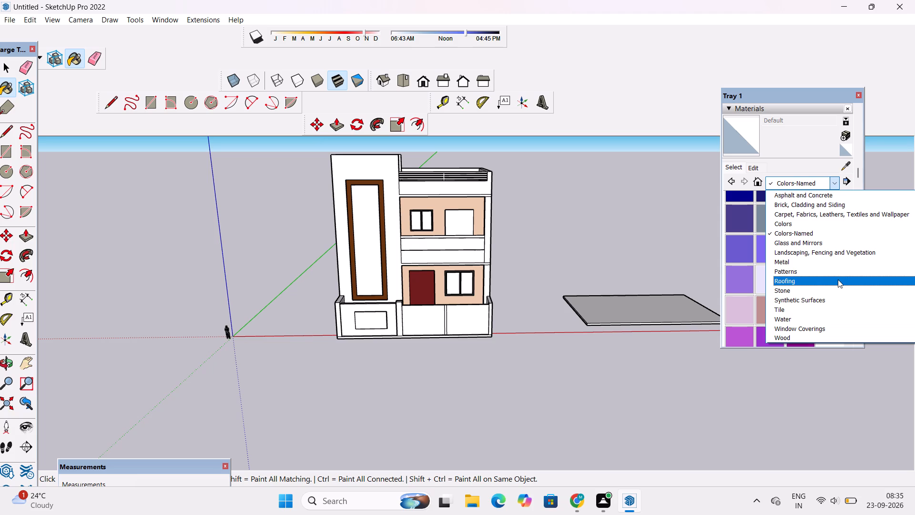
{"action": "scroll", "coordinate": [829, 277], "scroll_direction": "up", "scroll_amount": 3}
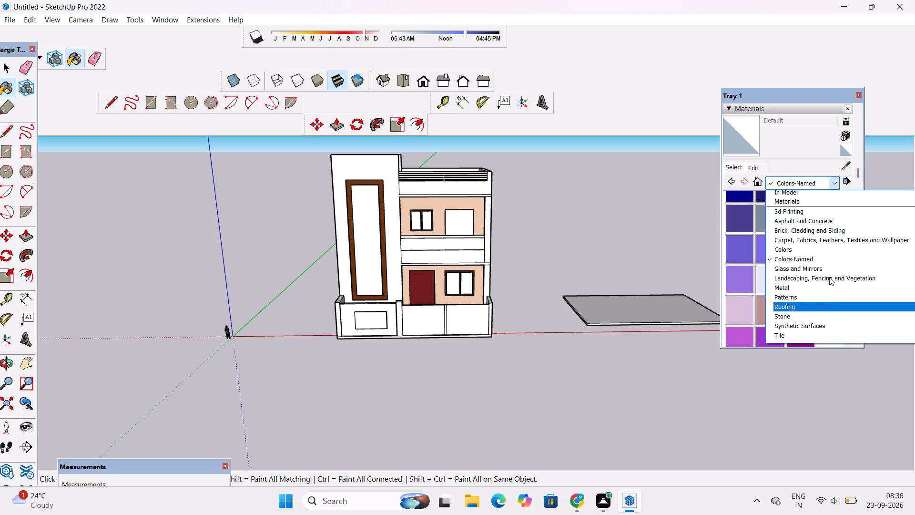
{"action": "scroll", "coordinate": [829, 277], "scroll_direction": "up", "scroll_amount": 1}
{"action": "scroll", "coordinate": [828, 279], "scroll_direction": "down", "scroll_amount": 2}
{"action": "scroll", "coordinate": [828, 279], "scroll_direction": "up", "scroll_amount": 10}
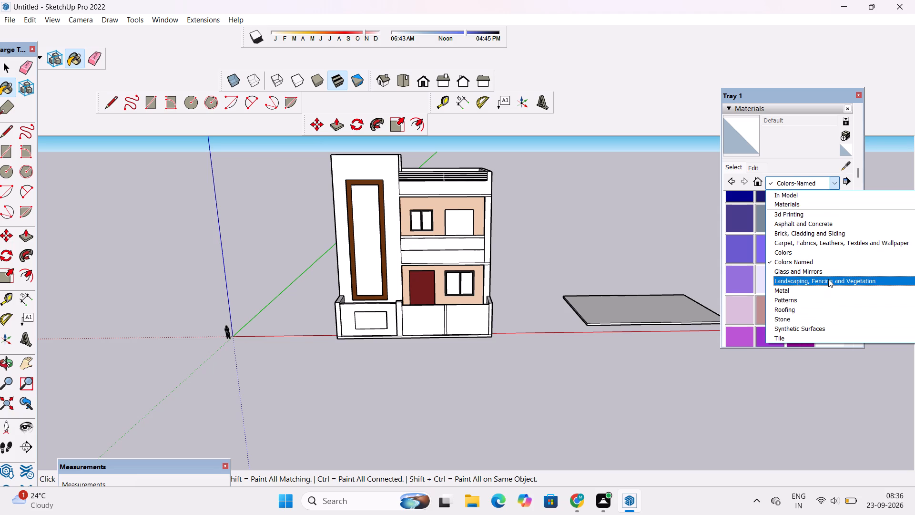
{"action": "scroll", "coordinate": [828, 279], "scroll_direction": "up", "scroll_amount": 2}
{"action": "scroll", "coordinate": [828, 279], "scroll_direction": "down", "scroll_amount": 2}
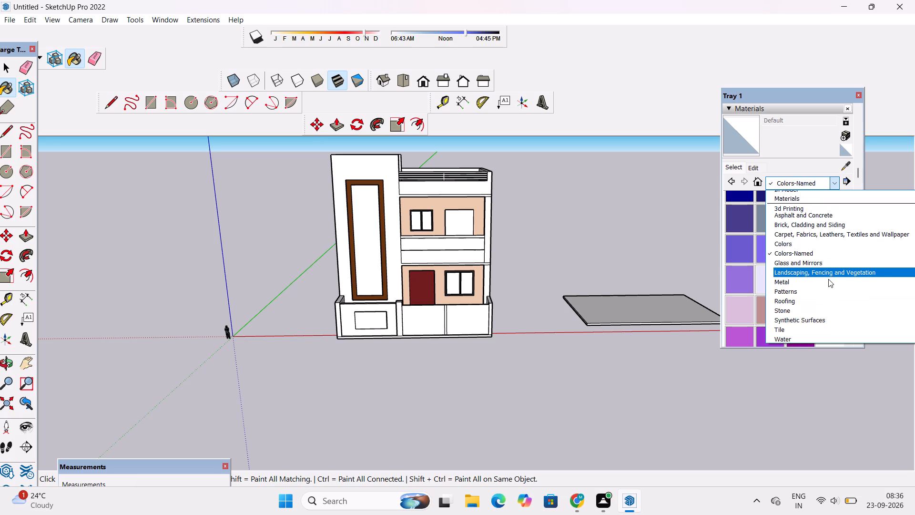
{"action": "scroll", "coordinate": [828, 279], "scroll_direction": "down", "scroll_amount": 2}
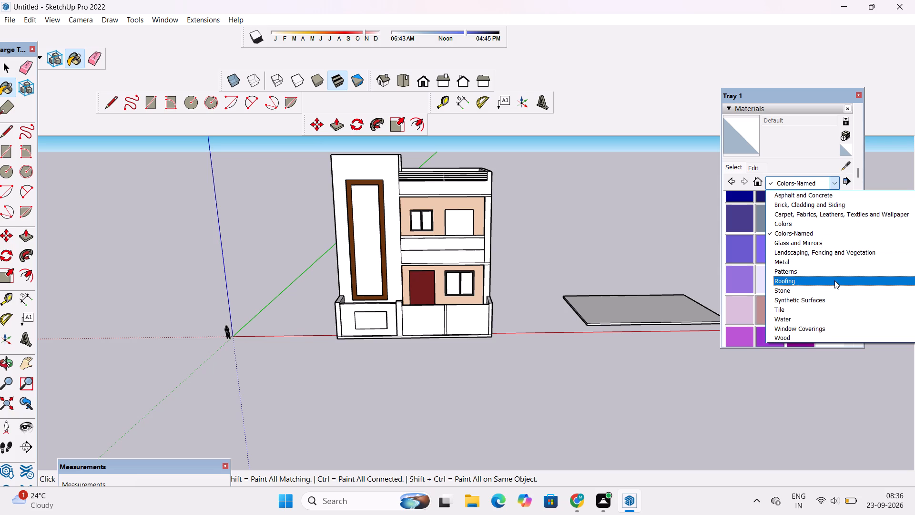
{"action": "scroll", "coordinate": [830, 284], "scroll_direction": "up", "scroll_amount": 2}
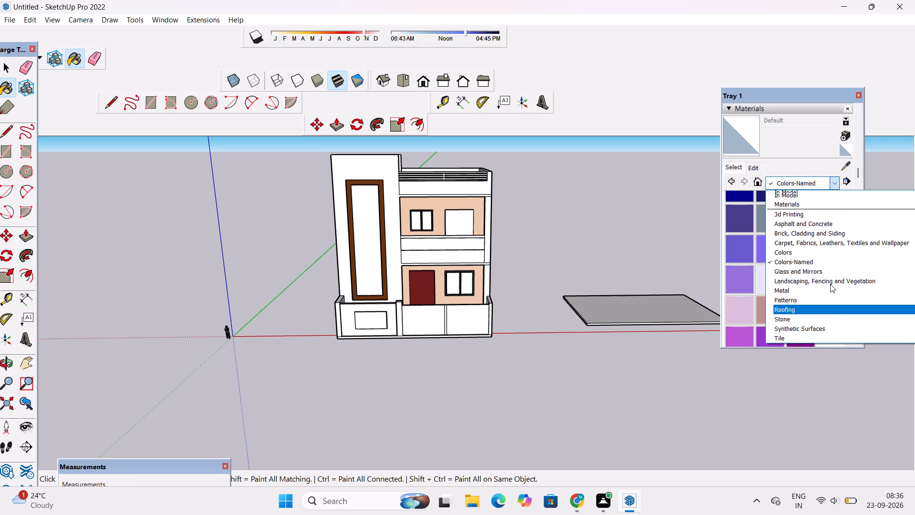
{"action": "scroll", "coordinate": [830, 284], "scroll_direction": "up", "scroll_amount": 2}
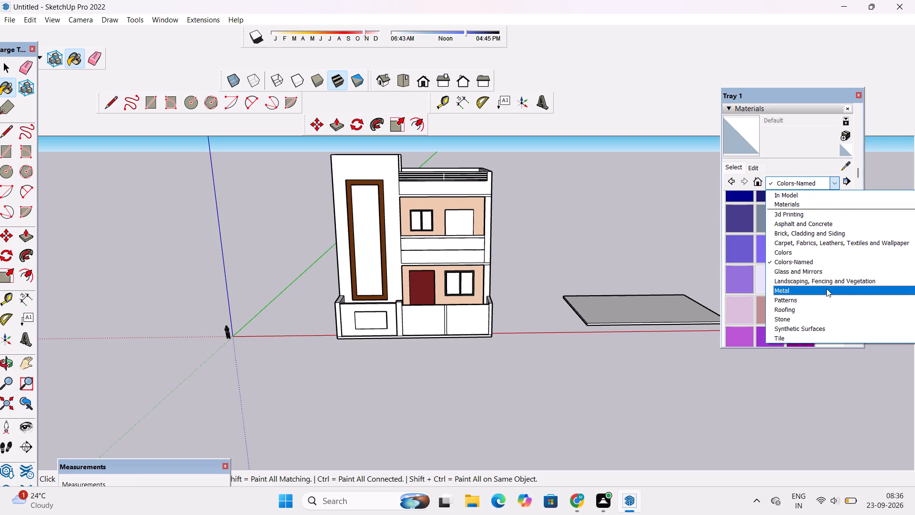
{"action": "scroll", "coordinate": [826, 288], "scroll_direction": "up", "scroll_amount": 8}
{"action": "scroll", "coordinate": [785, 300], "scroll_direction": "down", "scroll_amount": 4}
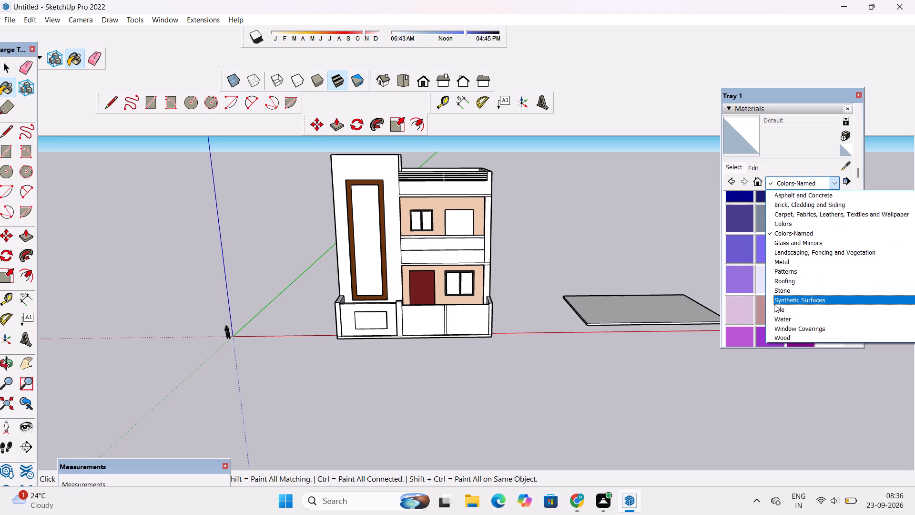
{"action": "scroll", "coordinate": [774, 304], "scroll_direction": "down", "scroll_amount": 1}
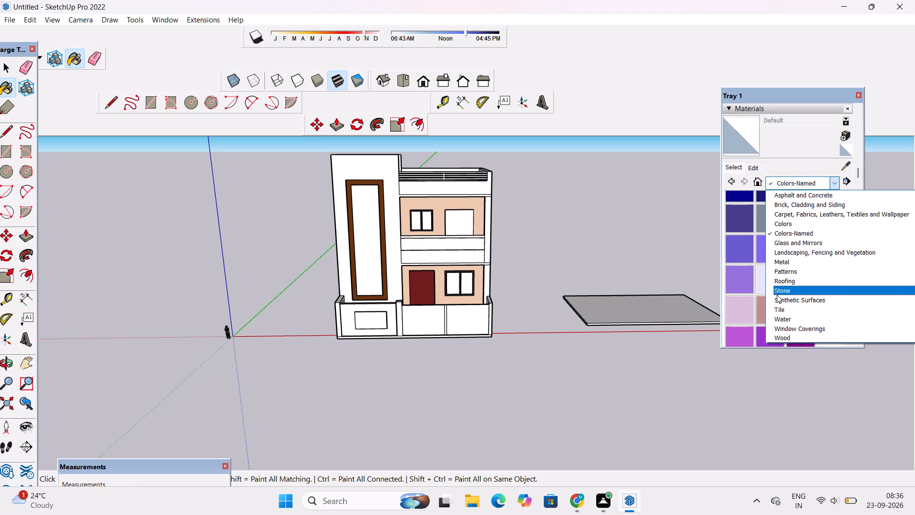
{"action": "left_click", "coordinate": [790, 268]}
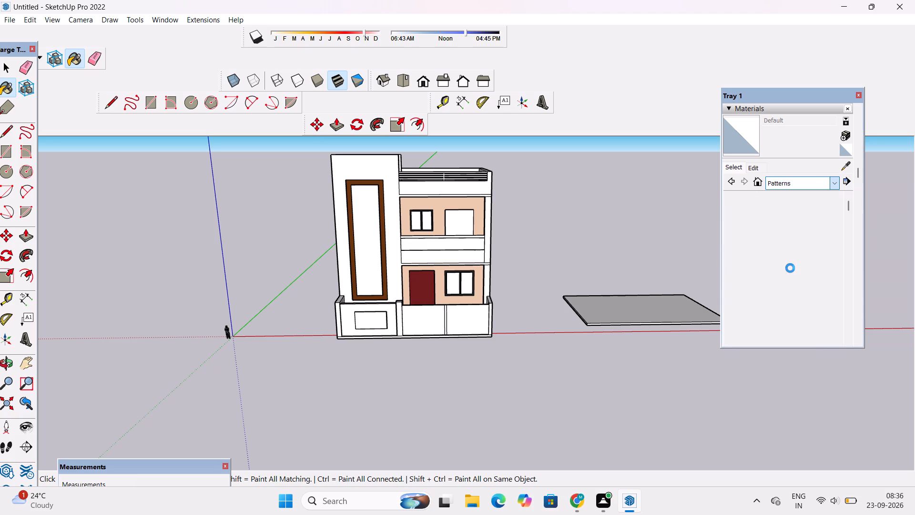
{"action": "scroll", "coordinate": [764, 252], "scroll_direction": "down", "scroll_amount": 2}
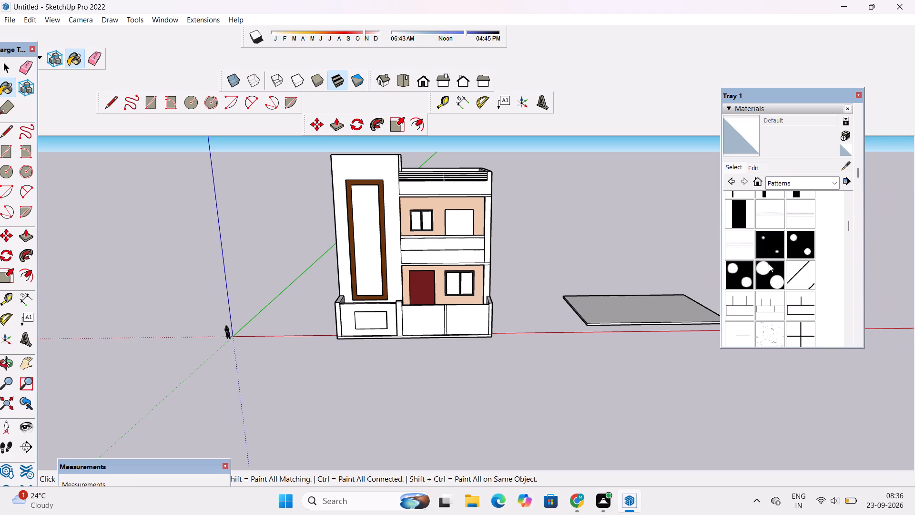
{"action": "scroll", "coordinate": [767, 269], "scroll_direction": "down", "scroll_amount": 2}
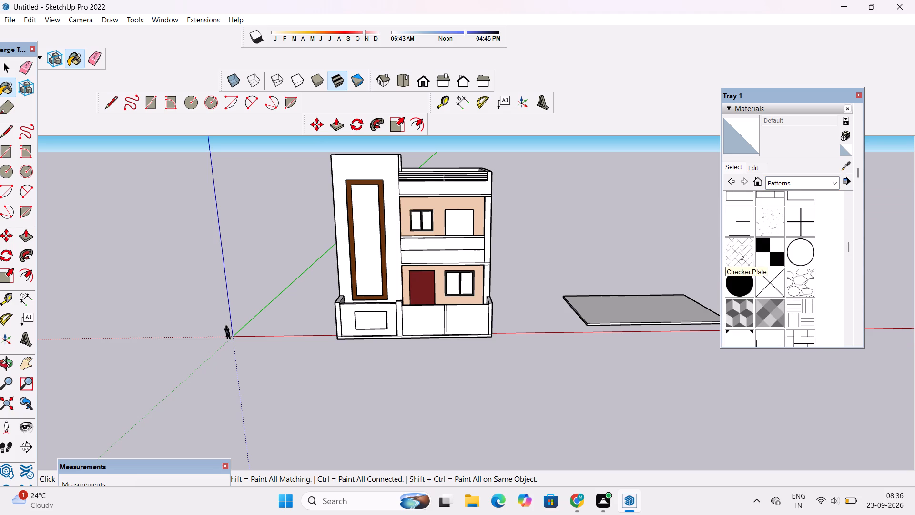
{"action": "left_click", "coordinate": [739, 252]}
{"action": "left_click", "coordinate": [374, 170]}
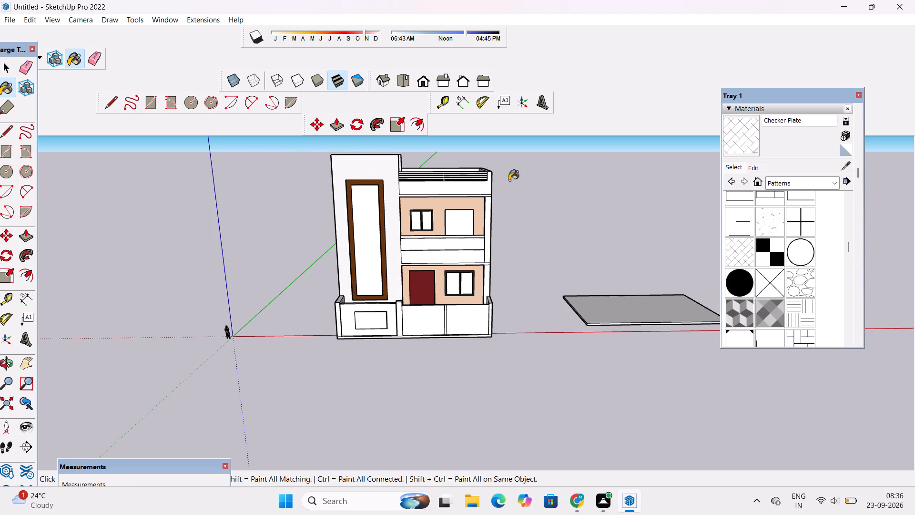
Edit the Checker Plate material, lowering its colour brightness to a medium grey.
{"action": "left_click", "coordinate": [757, 169]}
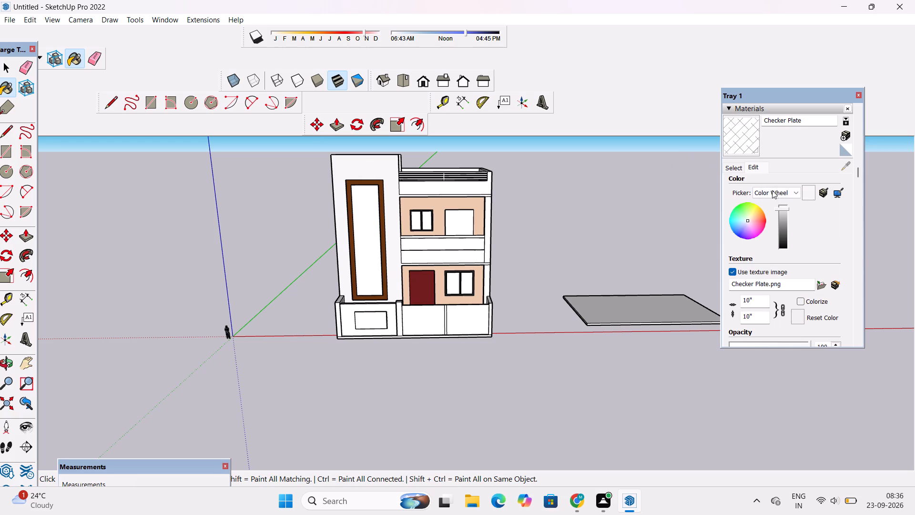
{"action": "left_click", "coordinate": [786, 216]}
{"action": "left_click", "coordinate": [786, 218]}
{"action": "left_click", "coordinate": [783, 226]}
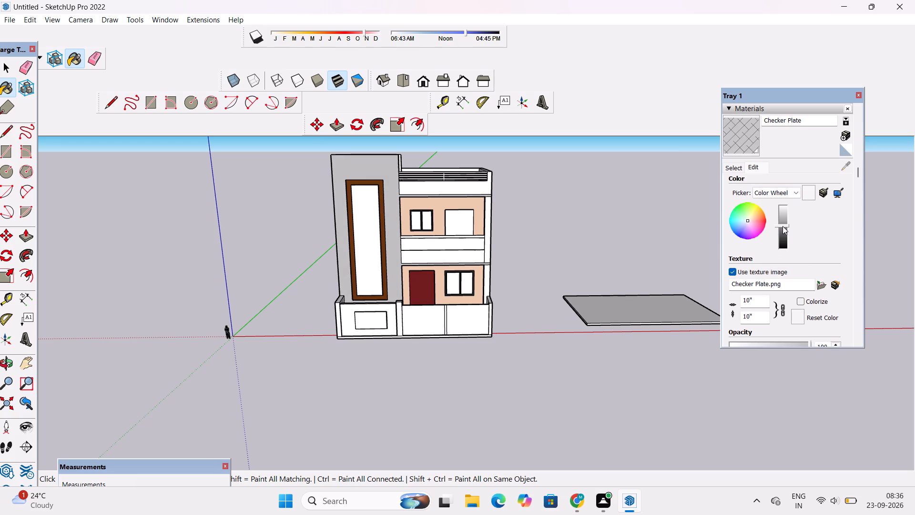
Set the Checker Plate texture size to 20' by 20'.
{"action": "left_click", "coordinate": [760, 313]}
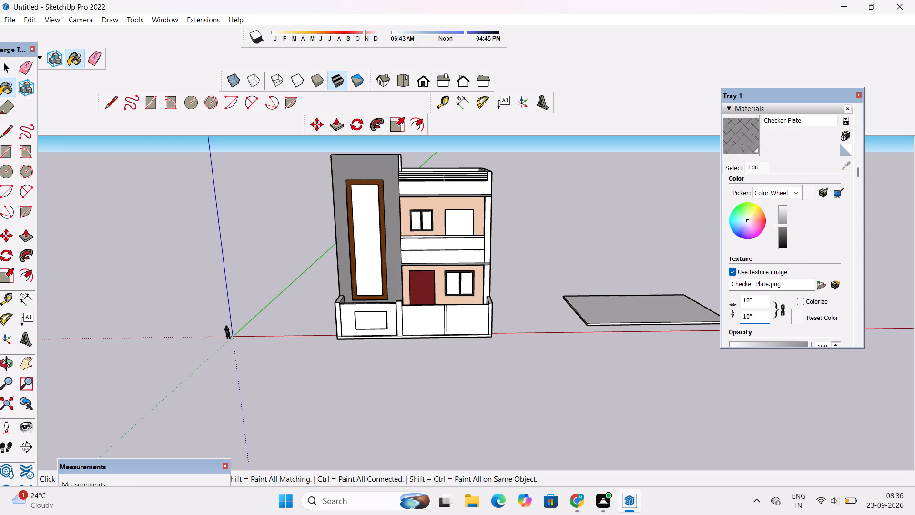
{"action": "key", "text": "Delete"}
{"action": "key", "text": "BackSpace"}
{"action": "key", "text": "apostrophe"}
{"action": "key", "text": "BackSpace"}
{"action": "key", "text": "BackSpace"}
{"action": "key", "text": "BackSpace"}
{"action": "key", "text": "BackSpace"}
{"action": "key", "text": "2"}
{"action": "key", "text": "0"}
{"action": "key", "text": "apostrophe"}
{"action": "key", "text": "Return"}
Examine the tower's Checker Plate facade and the rest of the front elevation from several angles and distances.
{"action": "key", "text": "o"}
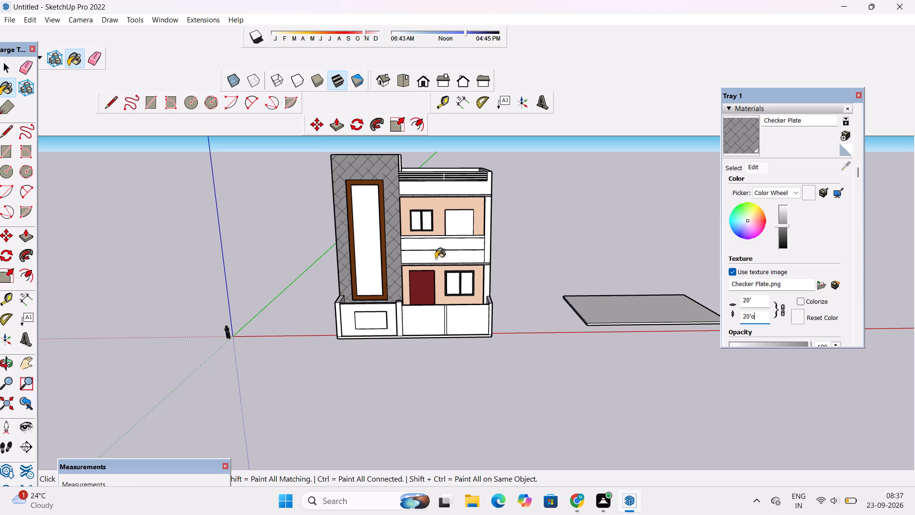
{"action": "scroll", "coordinate": [435, 259], "scroll_direction": "down", "scroll_amount": 5}
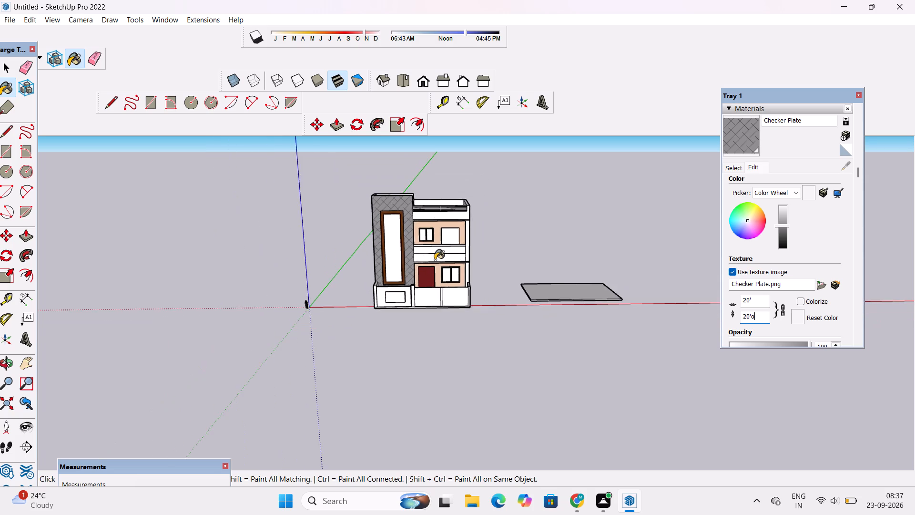
{"action": "scroll", "coordinate": [435, 260], "scroll_direction": "up", "scroll_amount": 5}
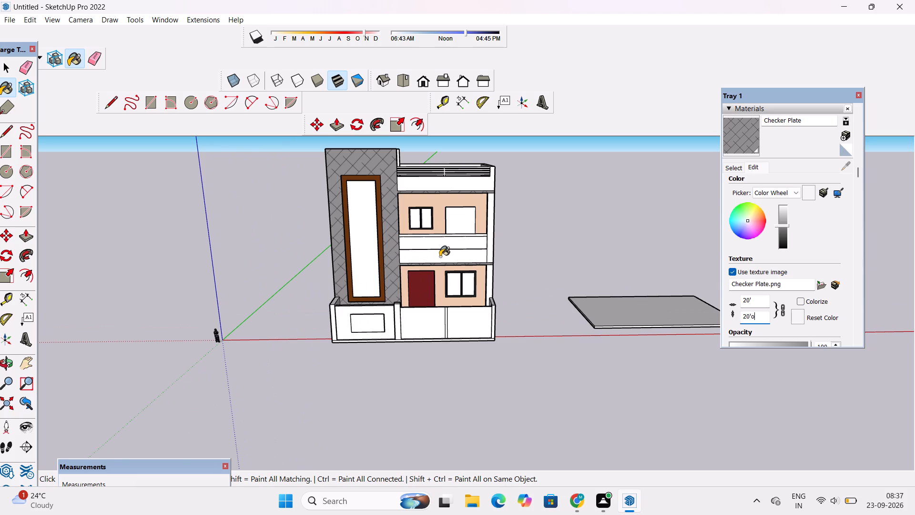
{"action": "scroll", "coordinate": [440, 257], "scroll_direction": "down", "scroll_amount": 1}
{"action": "scroll", "coordinate": [440, 259], "scroll_direction": "up", "scroll_amount": 5}
{"action": "key", "text": "o"}
{"action": "scroll", "coordinate": [442, 257], "scroll_direction": "down", "scroll_amount": 3}
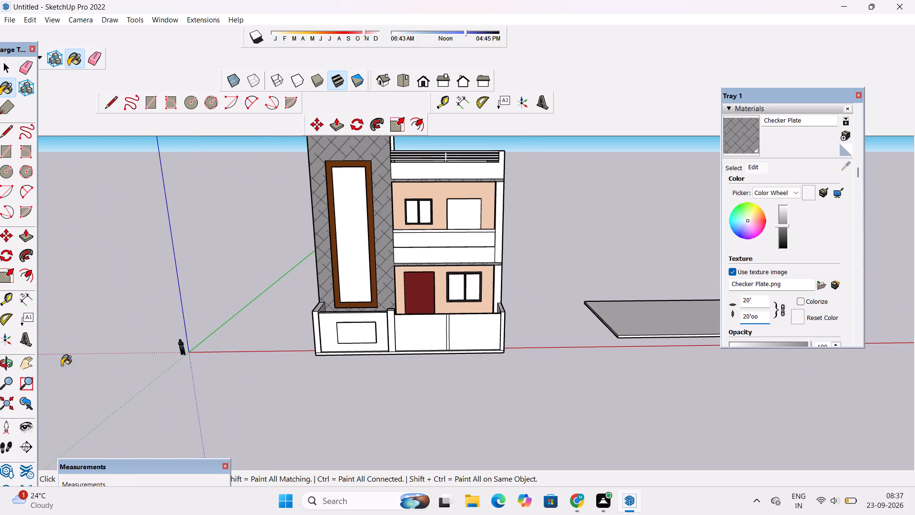
{"action": "left_click_drag", "start_coordinate": [8, 365], "coordinate": [16, 360]}
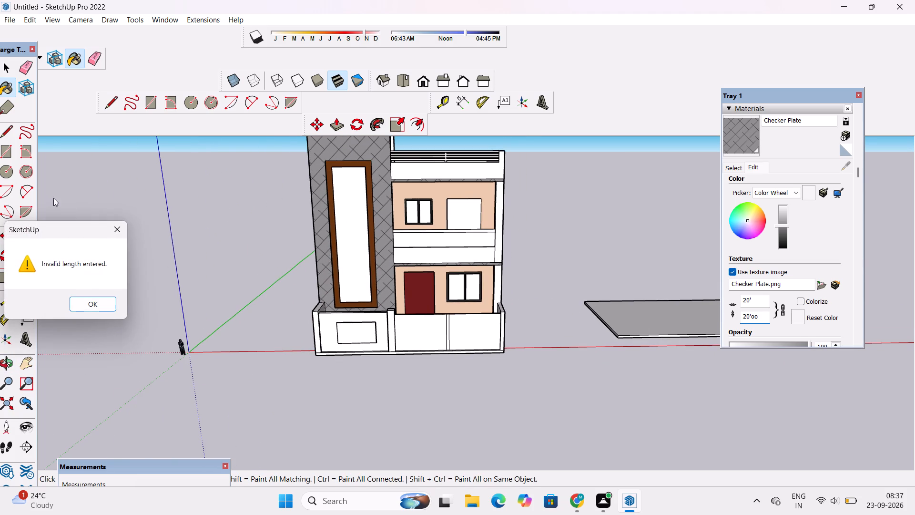
{"action": "left_click", "coordinate": [119, 224]}
{"action": "left_click_drag", "start_coordinate": [0, 362], "coordinate": [10, 359]}
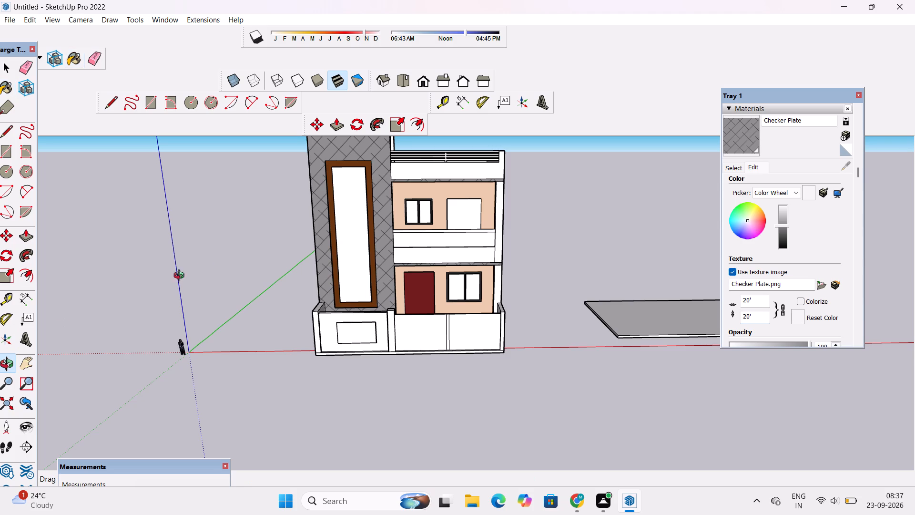
{"action": "scroll", "coordinate": [256, 246], "scroll_direction": "down", "scroll_amount": 7}
{"action": "left_click_drag", "start_coordinate": [383, 280], "coordinate": [550, 239]}
{"action": "scroll", "coordinate": [391, 256], "scroll_direction": "up", "scroll_amount": 5}
{"action": "left_click_drag", "start_coordinate": [406, 254], "coordinate": [337, 270]}
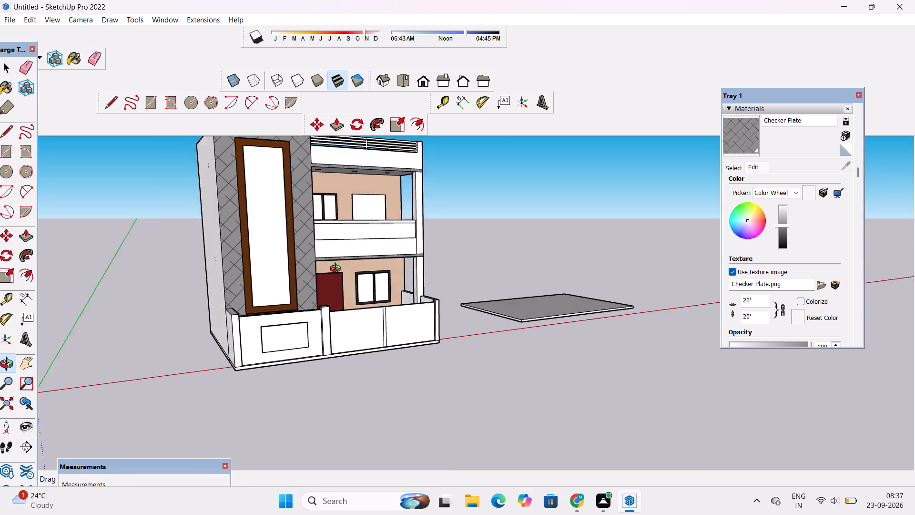
{"action": "left_click_drag", "start_coordinate": [337, 270], "coordinate": [274, 285]}
{"action": "left_click_drag", "start_coordinate": [278, 281], "coordinate": [382, 284], "text": "shift"}
{"action": "left_click_drag", "start_coordinate": [392, 283], "coordinate": [367, 275]}
{"action": "left_click_drag", "start_coordinate": [379, 266], "coordinate": [342, 283], "text": "shift"}
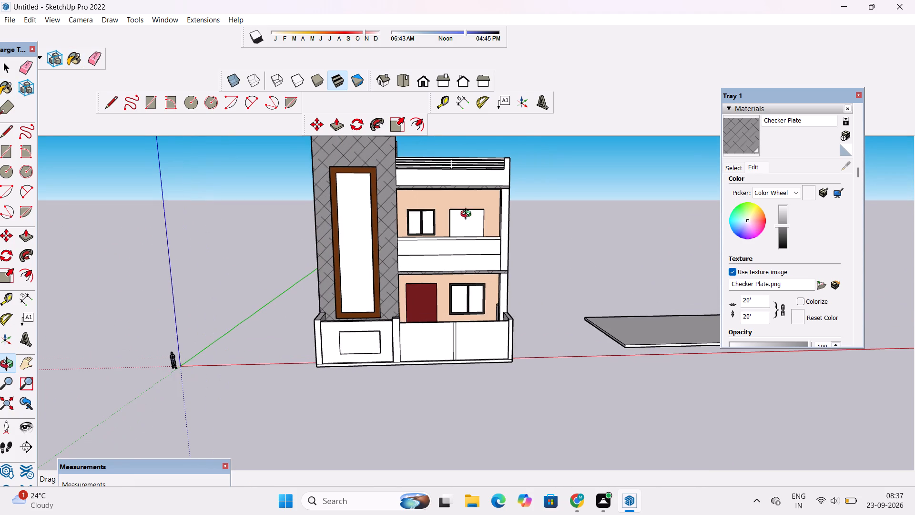
{"action": "scroll", "coordinate": [447, 227], "scroll_direction": "down", "scroll_amount": 6}
{"action": "left_click_drag", "start_coordinate": [438, 233], "coordinate": [380, 239], "text": "shift"}
{"action": "scroll", "coordinate": [377, 280], "scroll_direction": "up", "scroll_amount": 3}
{"action": "left_click_drag", "start_coordinate": [377, 311], "coordinate": [380, 287], "text": "shift"}
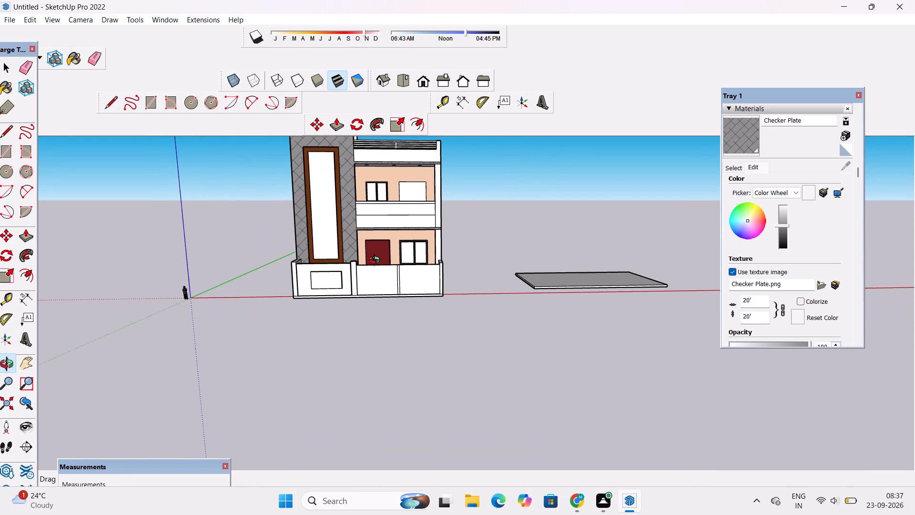
Paint the boundary wall section in front of the tower, around its small rectangular panel, with Crushed Rock Gravel from Patterns.
{"action": "left_click", "coordinate": [734, 170]}
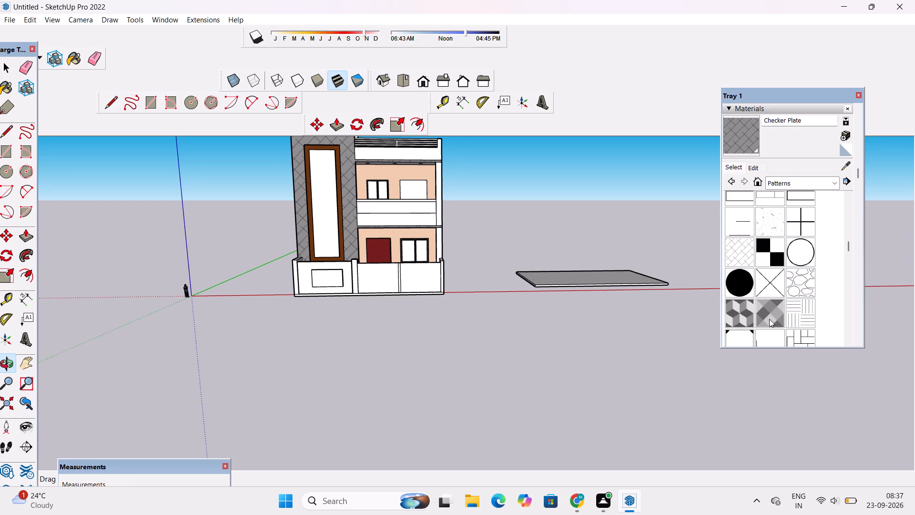
{"action": "left_click", "coordinate": [799, 289]}
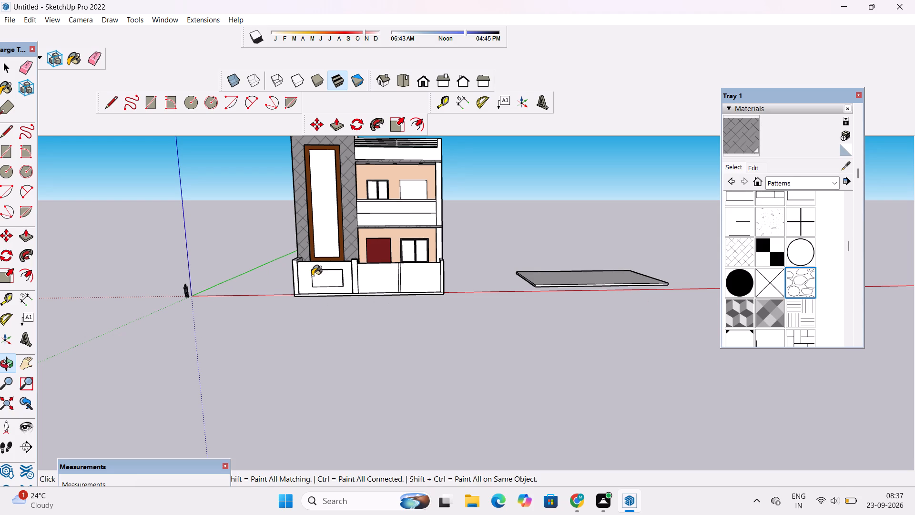
{"action": "left_click", "coordinate": [305, 279]}
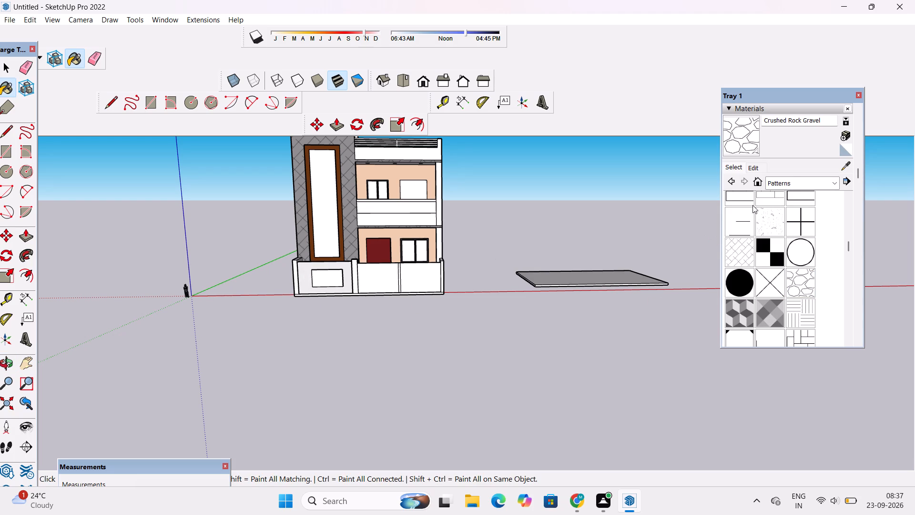
Edit the Crushed Rock Gravel material, lowering its colour brightness to a medium grey.
{"action": "left_click", "coordinate": [752, 167]}
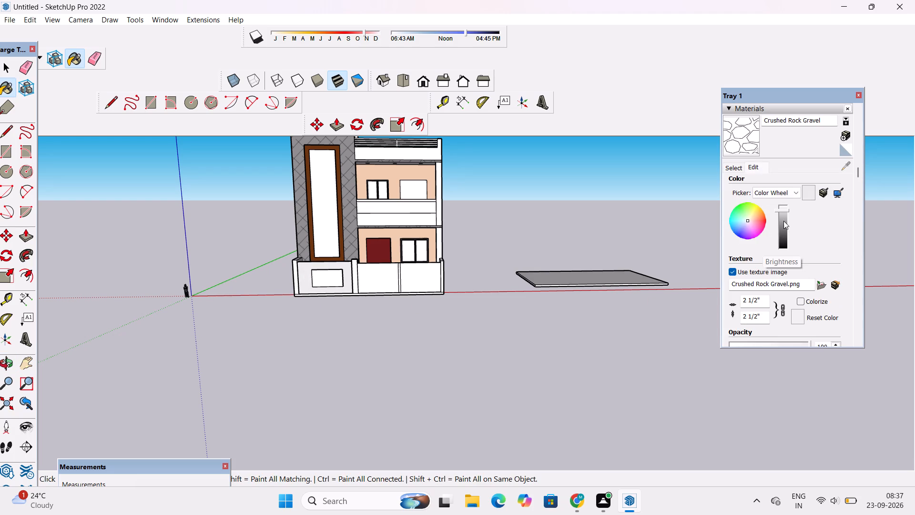
{"action": "left_click", "coordinate": [783, 220]}
Set the Crushed Rock Gravel texture size to 5' by 5'.
{"action": "left_click", "coordinate": [767, 314]}
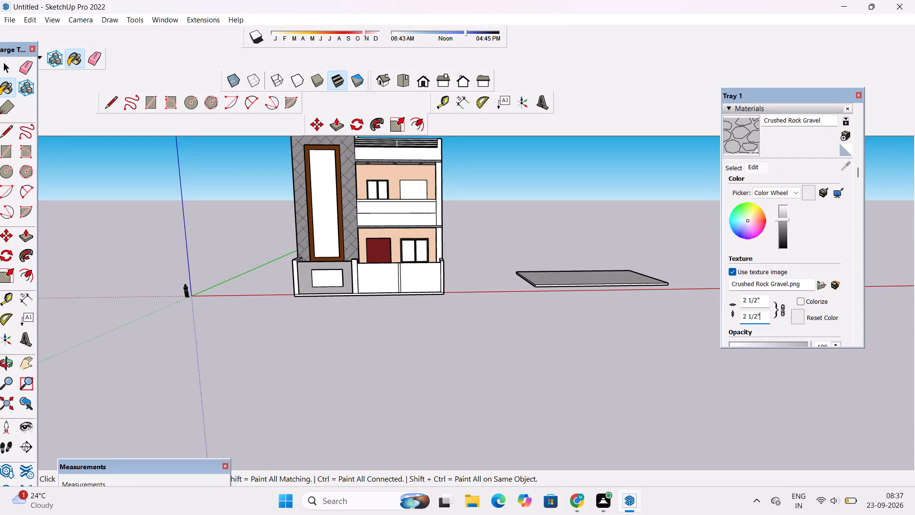
{"action": "key", "text": "BackSpace"}
{"action": "key", "text": "BackSpace"}
{"action": "key", "text": "BackSpace"}
{"action": "key", "text": "BackSpace"}
{"action": "key", "text": "BackSpace"}
{"action": "key", "text": "BackSpace"}
{"action": "key", "text": "BackSpace"}
{"action": "key", "text": "BackSpace"}
{"action": "key", "text": "BackSpace"}
{"action": "key", "text": "BackSpace"}
{"action": "key", "text": "BackSpace"}
{"action": "key", "text": "BackSpace"}
{"action": "key", "text": "BackSpace"}
{"action": "key", "text": "BackSpace"}
{"action": "key", "text": "BackSpace"}
{"action": "key", "text": "BackSpace"}
{"action": "key", "text": "BackSpace"}
{"action": "key", "text": "5"}
{"action": "key", "text": "apostrophe"}
{"action": "key", "text": "Return"}
Change the Crushed Rock Gravel colour from grey to a tan brown.
{"action": "left_click", "coordinate": [754, 216]}
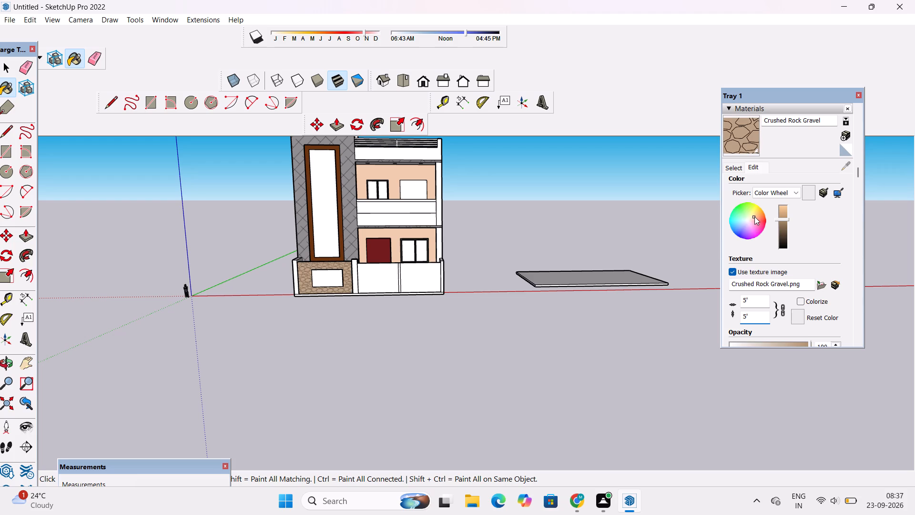
Paint the inner face of the tower-side boundary wall and the front base strip with Crushed Rock Gravel.
{"action": "scroll", "coordinate": [381, 269], "scroll_direction": "up", "scroll_amount": 6}
{"action": "scroll", "coordinate": [303, 278], "scroll_direction": "up", "scroll_amount": 8}
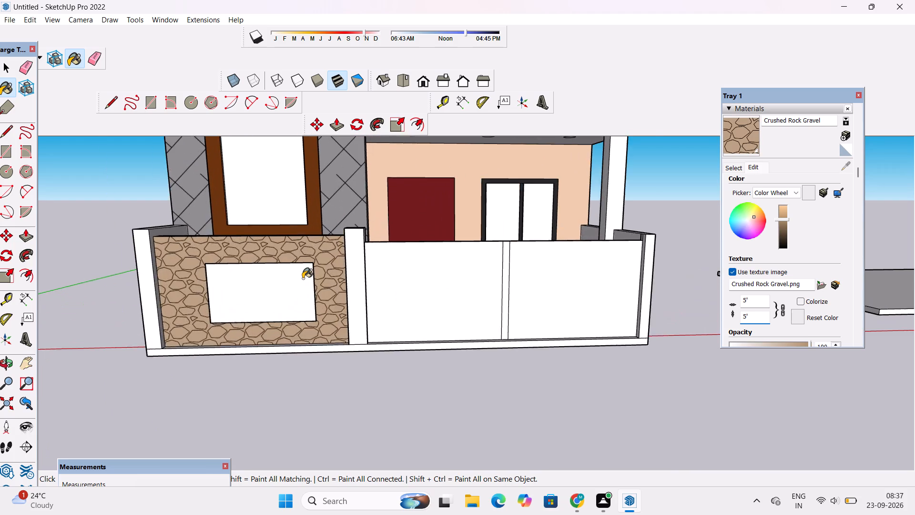
{"action": "scroll", "coordinate": [303, 278], "scroll_direction": "up", "scroll_amount": 2}
{"action": "scroll", "coordinate": [303, 278], "scroll_direction": "down", "scroll_amount": 4}
{"action": "scroll", "coordinate": [142, 252], "scroll_direction": "up", "scroll_amount": 8}
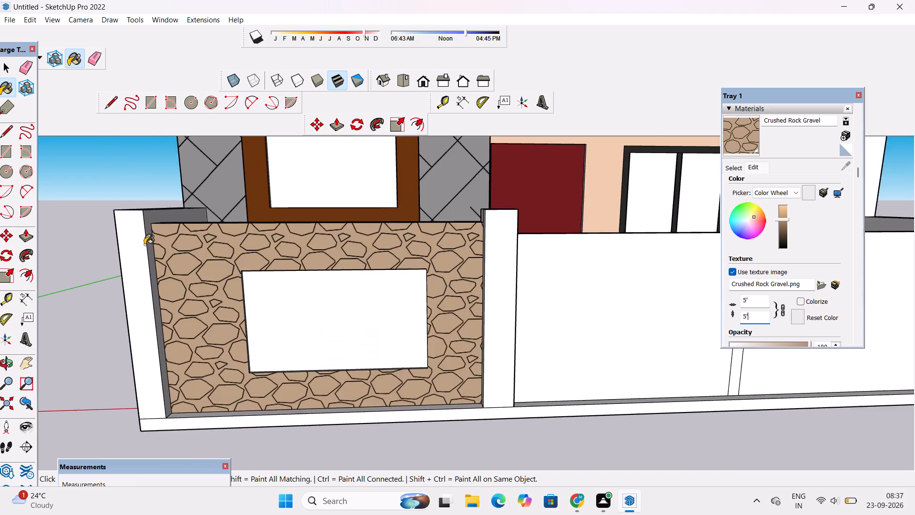
{"action": "scroll", "coordinate": [144, 245], "scroll_direction": "up", "scroll_amount": 2}
{"action": "left_click", "coordinate": [152, 210]}
{"action": "scroll", "coordinate": [152, 204], "scroll_direction": "down", "scroll_amount": 10}
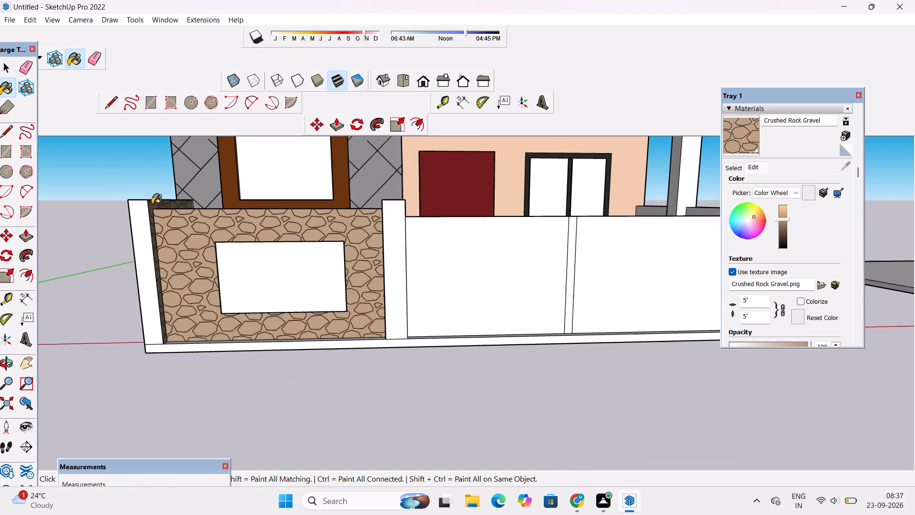
{"action": "scroll", "coordinate": [194, 351], "scroll_direction": "up", "scroll_amount": 4}
{"action": "left_click", "coordinate": [211, 328]}
{"action": "scroll", "coordinate": [164, 320], "scroll_direction": "down", "scroll_amount": 6}
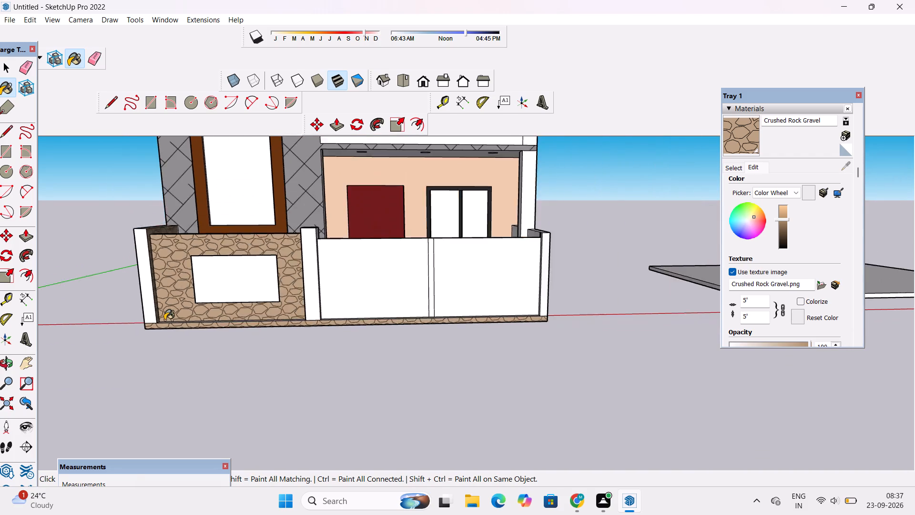
Paint the side boundary wall farthest from the tower with Crushed Rock Gravel, covering its outer sections, front end, column strip and base edge.
{"action": "scroll", "coordinate": [164, 320], "scroll_direction": "down", "scroll_amount": 6}
{"action": "scroll", "coordinate": [456, 308], "scroll_direction": "up", "scroll_amount": 9}
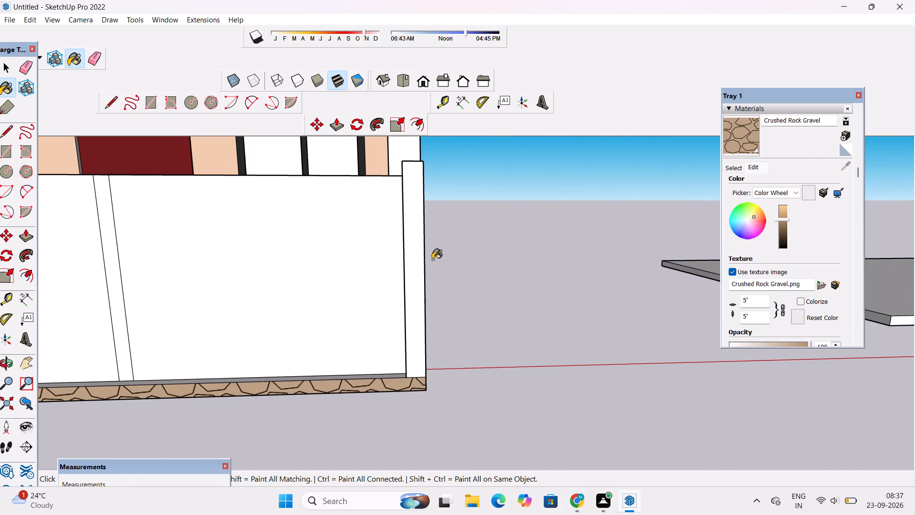
{"action": "key", "text": "o"}
{"action": "left_click_drag", "start_coordinate": [462, 266], "coordinate": [362, 311]}
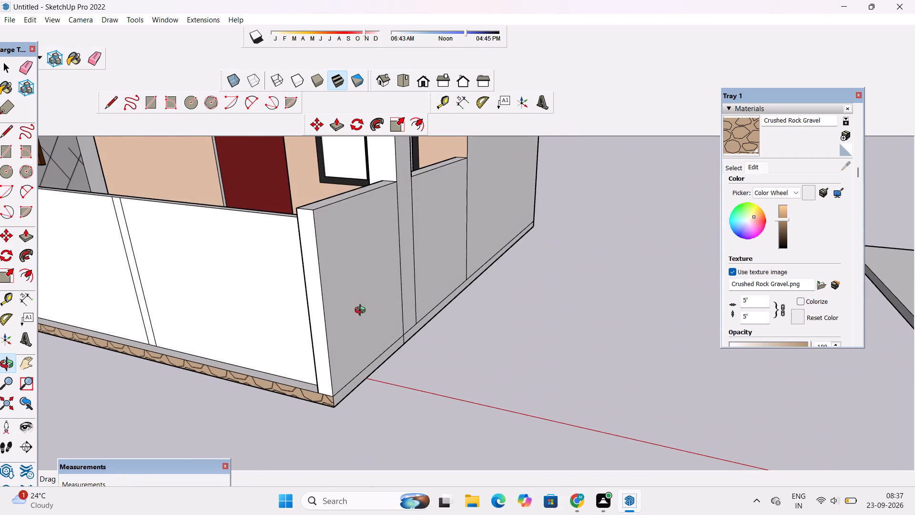
{"action": "scroll", "coordinate": [362, 311], "scroll_direction": "down", "scroll_amount": 5}
{"action": "left_click_drag", "start_coordinate": [364, 315], "coordinate": [379, 308], "text": "shift"}
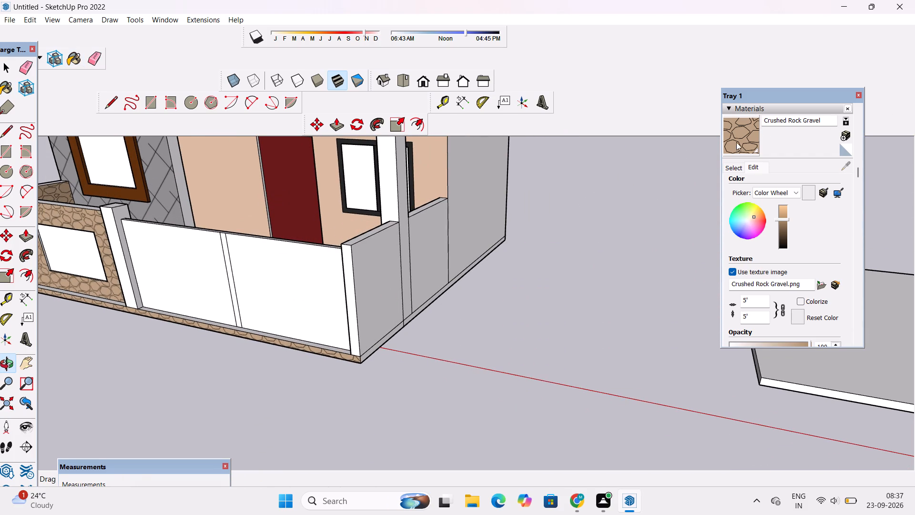
{"action": "left_click", "coordinate": [736, 141]}
{"action": "left_click", "coordinate": [381, 270]}
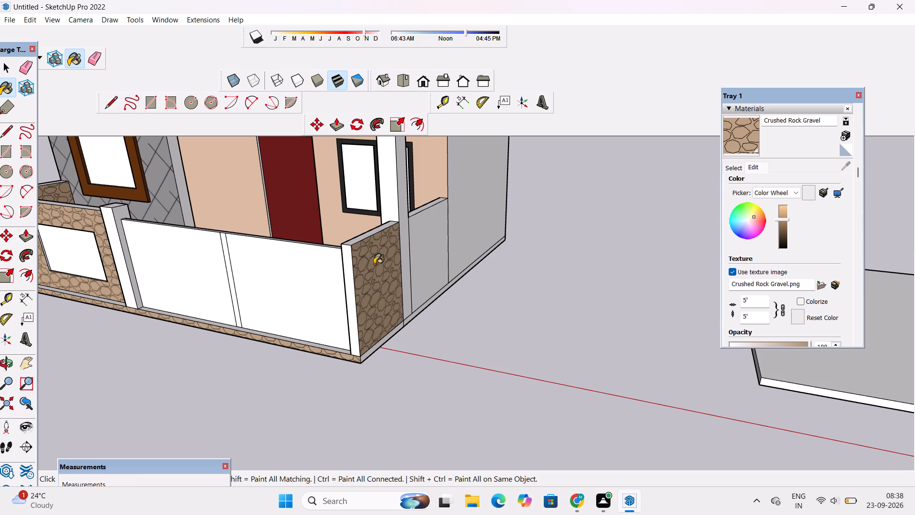
{"action": "scroll", "coordinate": [353, 277], "scroll_direction": "up", "scroll_amount": 5}
{"action": "left_click", "coordinate": [350, 264]}
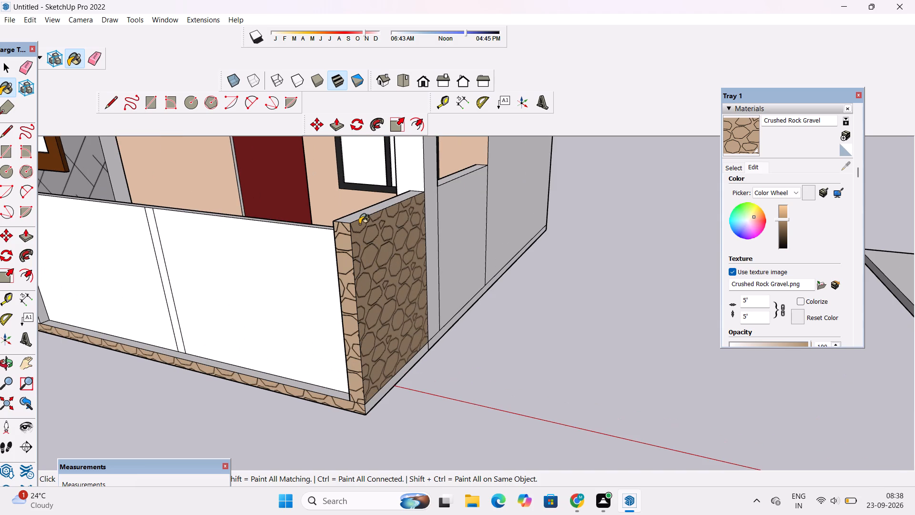
{"action": "left_click", "coordinate": [456, 256]}
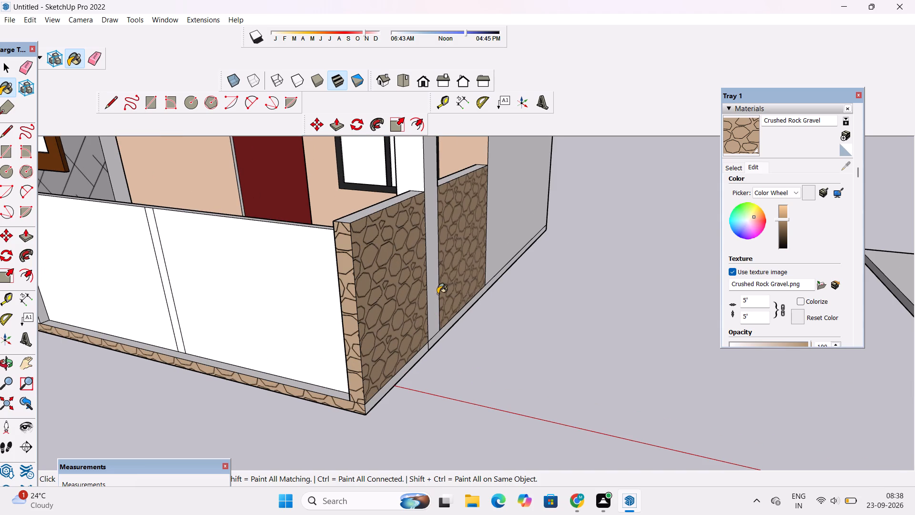
{"action": "left_click", "coordinate": [433, 292]}
{"action": "scroll", "coordinate": [418, 350], "scroll_direction": "up", "scroll_amount": 5}
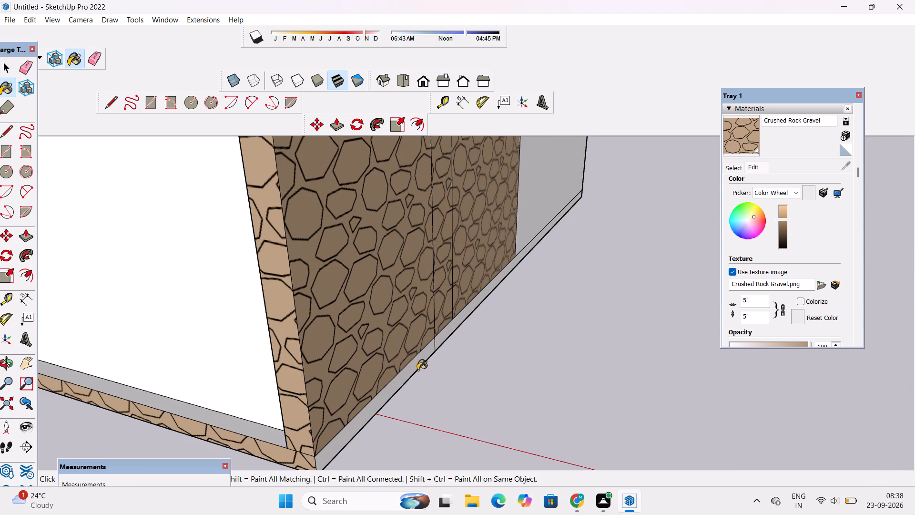
{"action": "left_click", "coordinate": [419, 359]}
{"action": "scroll", "coordinate": [394, 356], "scroll_direction": "down", "scroll_amount": 16}
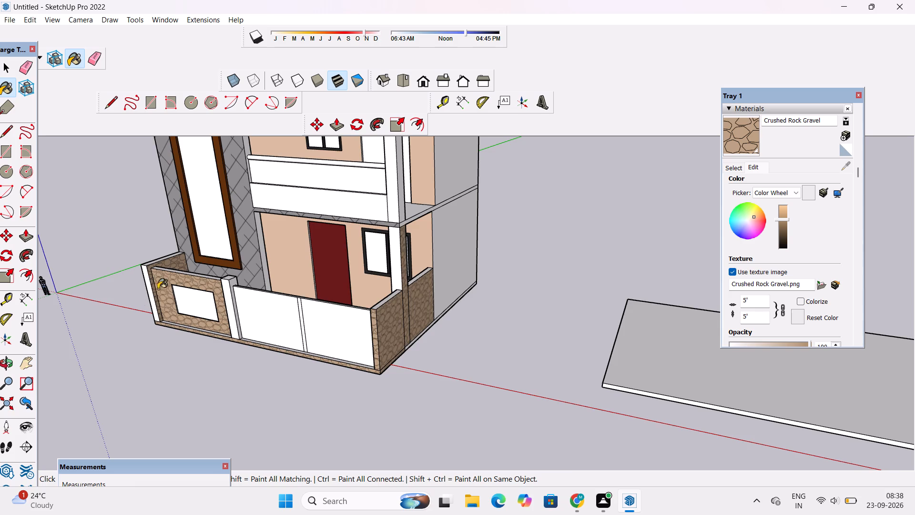
Paint the outer face, top and front end of the tower-side boundary wall with Crushed Rock Gravel.
{"action": "scroll", "coordinate": [192, 272], "scroll_direction": "up", "scroll_amount": 6}
{"action": "scroll", "coordinate": [212, 305], "scroll_direction": "up", "scroll_amount": 4}
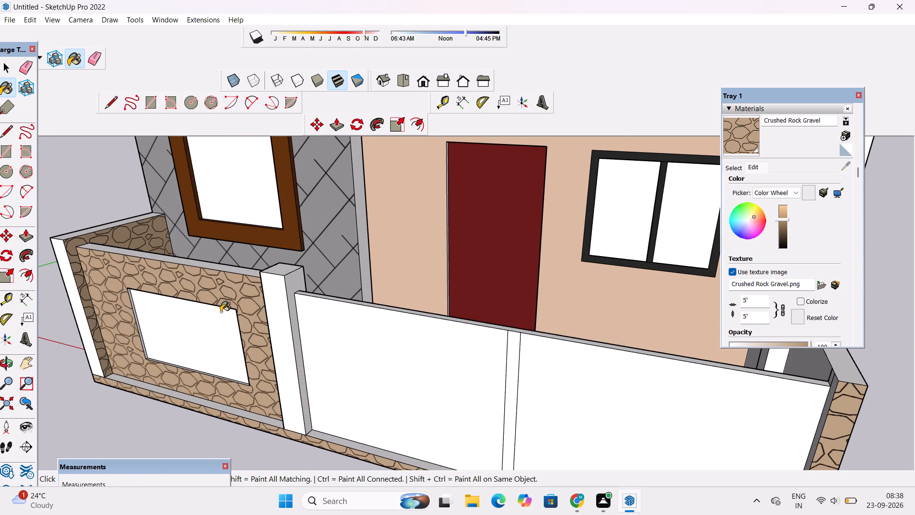
{"action": "key", "text": "o"}
{"action": "scroll", "coordinate": [221, 311], "scroll_direction": "down", "scroll_amount": 5}
{"action": "left_click_drag", "start_coordinate": [226, 321], "coordinate": [355, 292]}
{"action": "scroll", "coordinate": [361, 282], "scroll_direction": "down", "scroll_amount": 7}
{"action": "left_click_drag", "start_coordinate": [359, 317], "coordinate": [355, 310]}
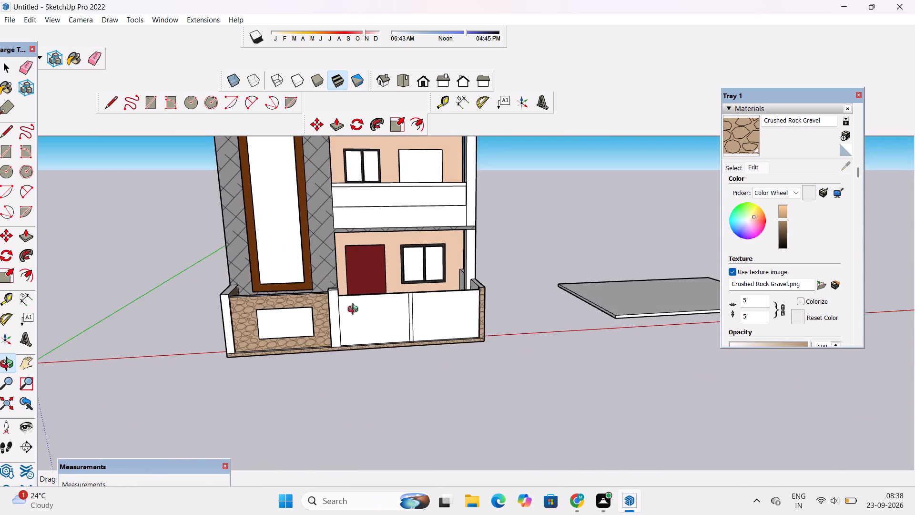
{"action": "left_click_drag", "start_coordinate": [355, 310], "coordinate": [343, 294]}
{"action": "left_click_drag", "start_coordinate": [341, 310], "coordinate": [338, 303], "text": "shift"}
{"action": "left_click_drag", "start_coordinate": [332, 328], "coordinate": [299, 413]}
{"action": "scroll", "coordinate": [260, 311], "scroll_direction": "up", "scroll_amount": 5}
{"action": "left_click_drag", "start_coordinate": [218, 316], "coordinate": [458, 291]}
{"action": "left_click_drag", "start_coordinate": [392, 360], "coordinate": [374, 299], "text": "shift"}
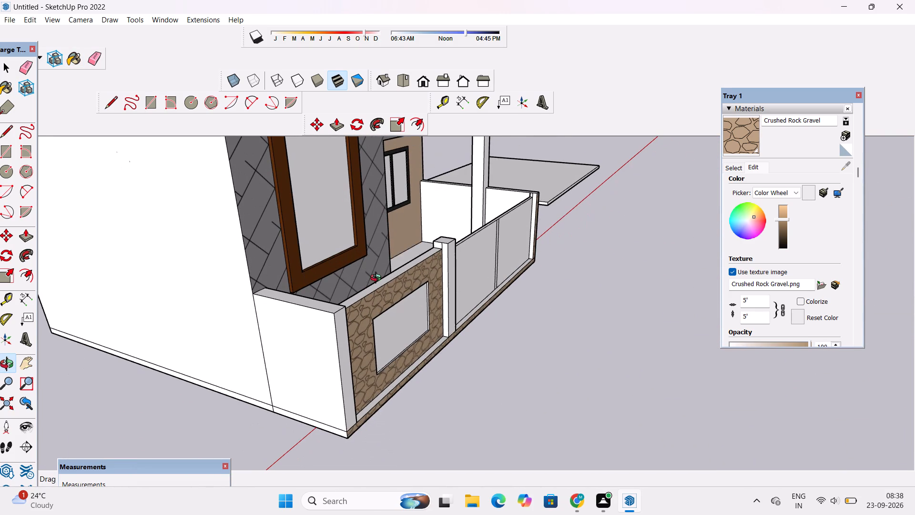
{"action": "left_click", "coordinate": [752, 142]}
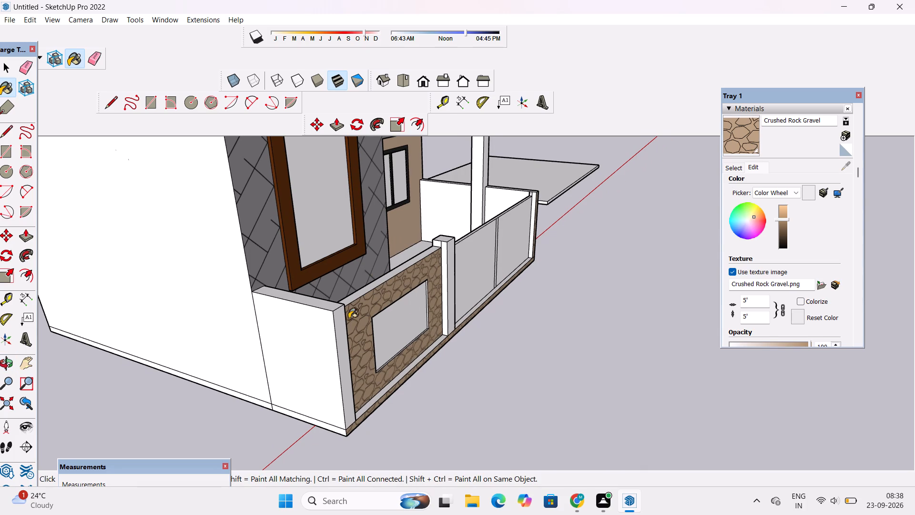
{"action": "left_click", "coordinate": [322, 335]}
{"action": "left_click", "coordinate": [327, 303]}
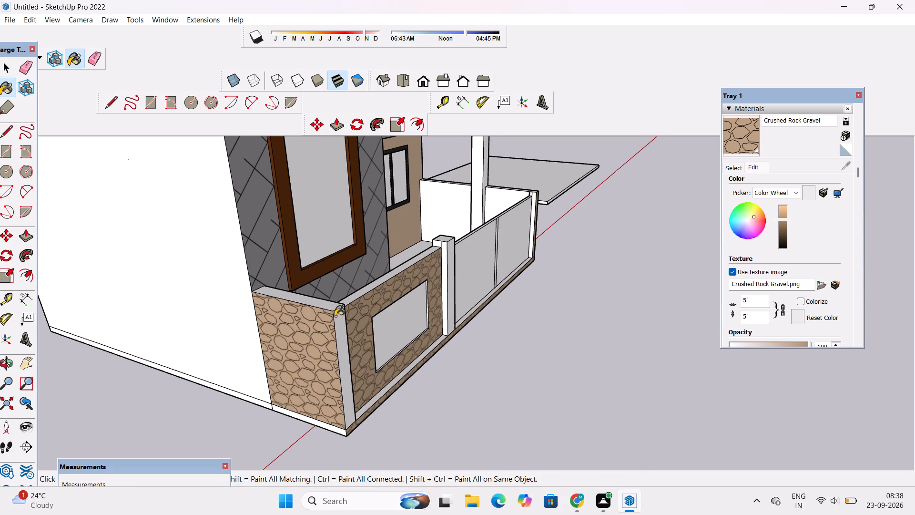
{"action": "left_click", "coordinate": [335, 316]}
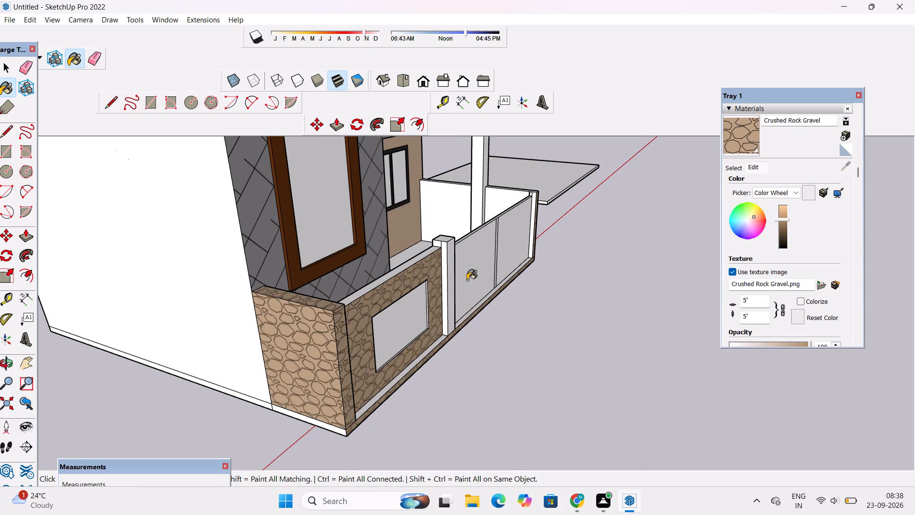
Paint the top of the front boundary wall and the visible faces of the adjoining gate post with Crushed Rock Gravel.
{"action": "scroll", "coordinate": [464, 250], "scroll_direction": "up", "scroll_amount": 9}
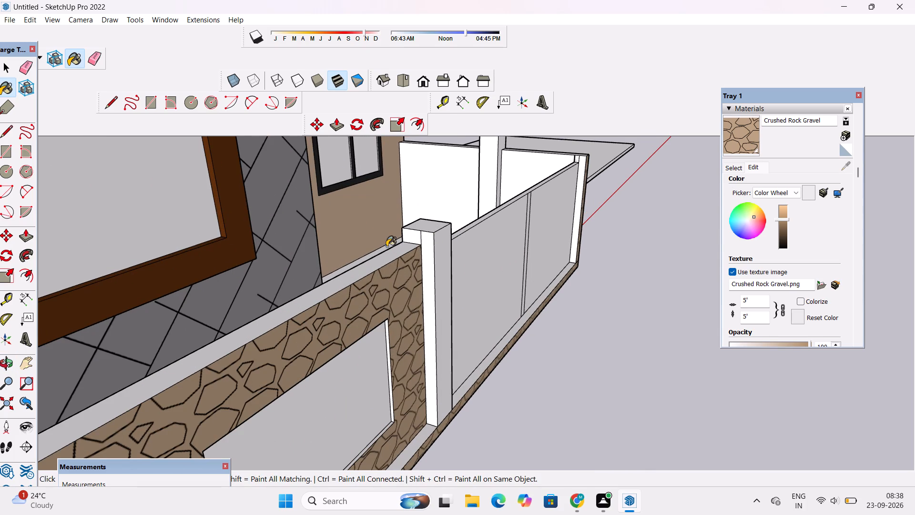
{"action": "left_click", "coordinate": [381, 253]}
{"action": "left_click", "coordinate": [426, 243]}
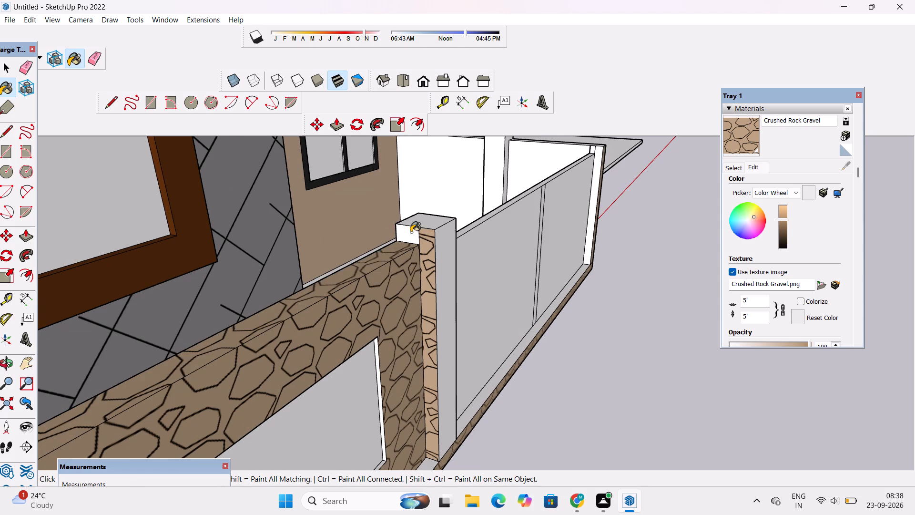
{"action": "left_click", "coordinate": [411, 232]}
{"action": "left_click", "coordinate": [423, 220]}
{"action": "left_click", "coordinate": [448, 254]}
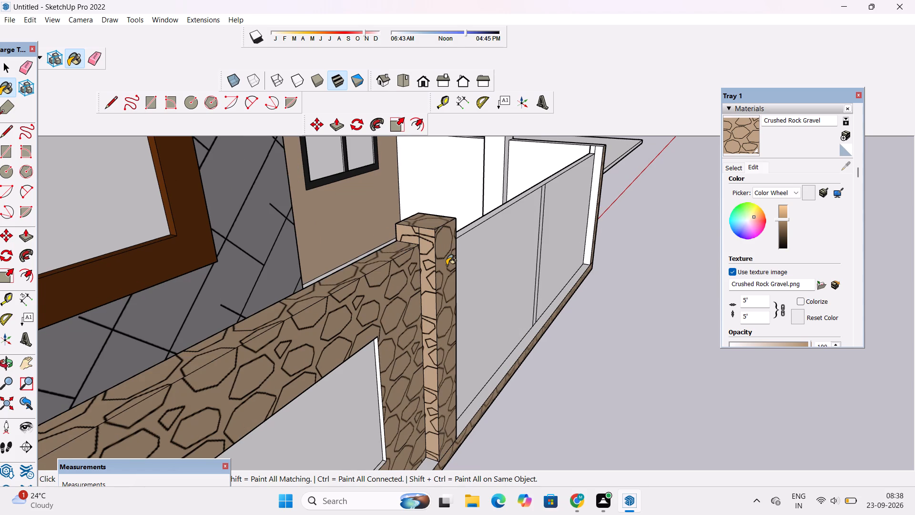
Paint the narrow white ledge at the foot of the front boundary wall section with Crushed Rock Gravel.
{"action": "key", "text": "o"}
{"action": "scroll", "coordinate": [449, 265], "scroll_direction": "down", "scroll_amount": 10}
{"action": "left_click_drag", "start_coordinate": [490, 275], "coordinate": [376, 354]}
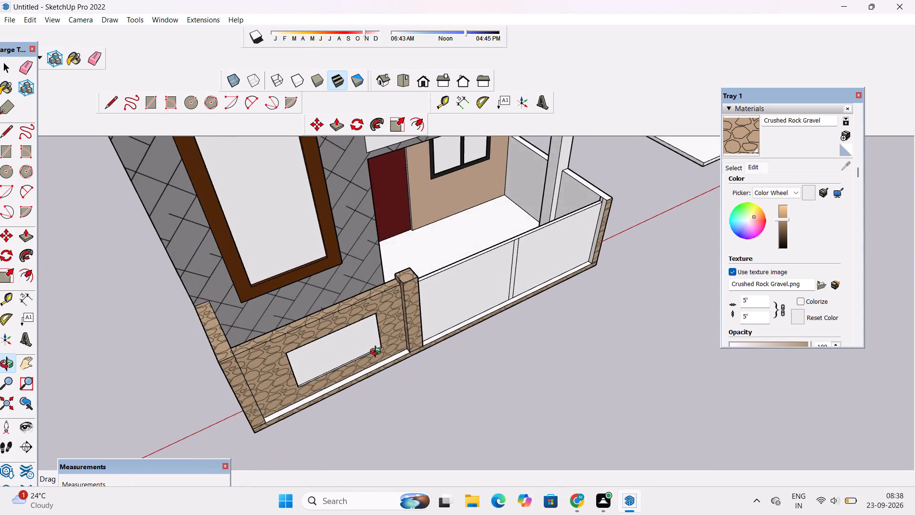
{"action": "left_click_drag", "start_coordinate": [379, 358], "coordinate": [377, 258], "text": "shift"}
{"action": "scroll", "coordinate": [377, 256], "scroll_direction": "down", "scroll_amount": 5}
{"action": "left_click_drag", "start_coordinate": [575, 237], "coordinate": [436, 216]}
{"action": "scroll", "coordinate": [436, 216], "scroll_direction": "up", "scroll_amount": 5}
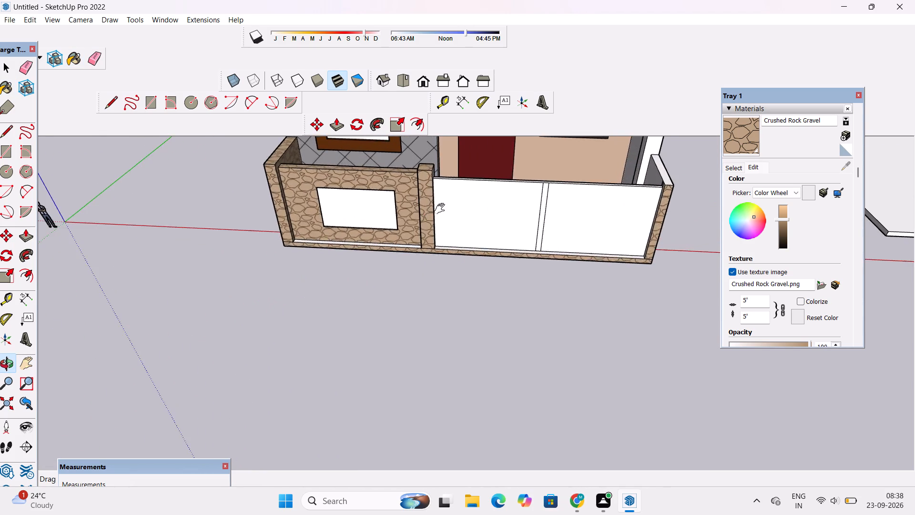
{"action": "left_click_drag", "start_coordinate": [441, 213], "coordinate": [376, 287], "text": "shift"}
{"action": "scroll", "coordinate": [377, 285], "scroll_direction": "down", "scroll_amount": 4}
{"action": "left_click_drag", "start_coordinate": [346, 306], "coordinate": [398, 335]}
{"action": "left_click_drag", "start_coordinate": [398, 335], "coordinate": [434, 301], "text": "shift"}
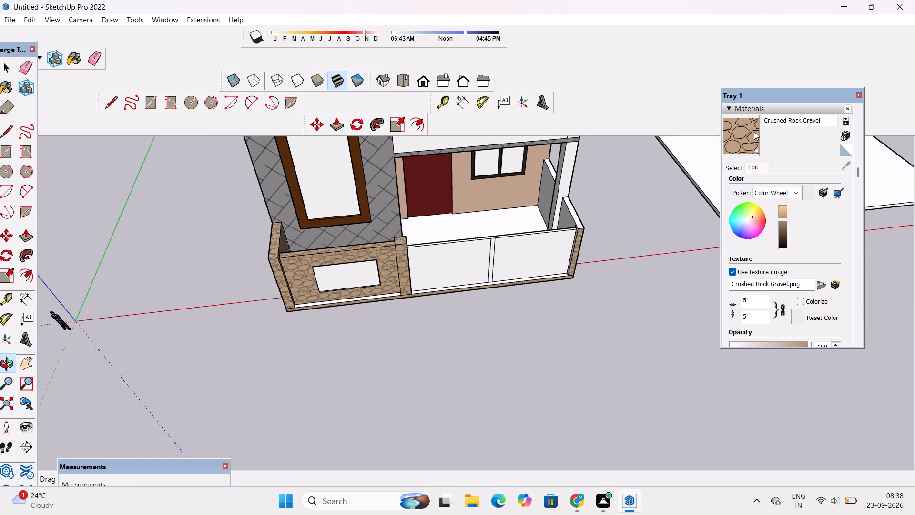
{"action": "left_click", "coordinate": [735, 140]}
{"action": "scroll", "coordinate": [362, 300], "scroll_direction": "up", "scroll_amount": 14}
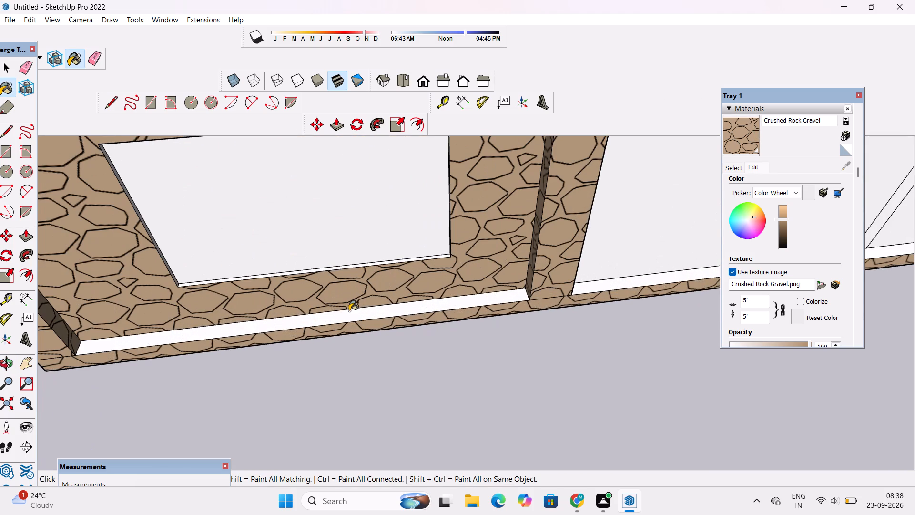
{"action": "left_click", "coordinate": [348, 315]}
{"action": "scroll", "coordinate": [321, 274], "scroll_direction": "down", "scroll_amount": 12}
{"action": "scroll", "coordinate": [321, 273], "scroll_direction": "up", "scroll_amount": 1}
{"action": "scroll", "coordinate": [321, 271], "scroll_direction": "down", "scroll_amount": 4}
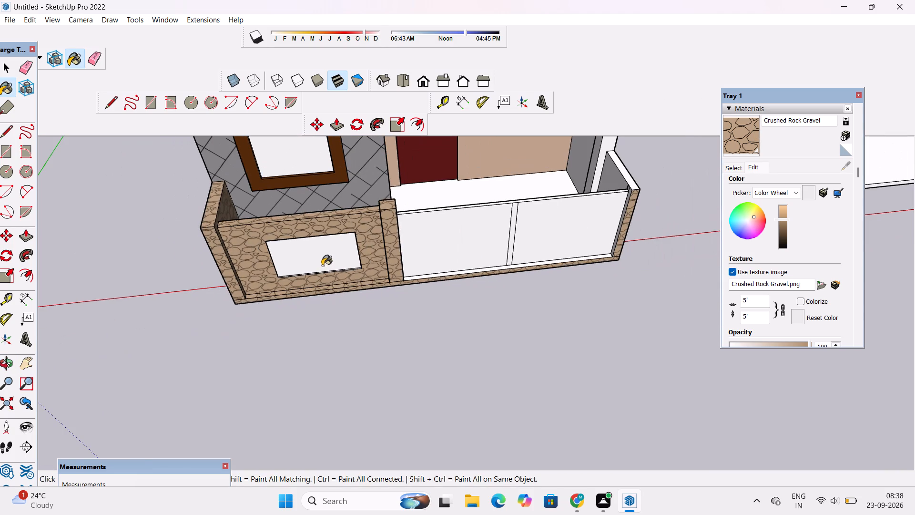
Erase the stray edge running across the ground-floor porch floor behind the front boundary wall.
{"action": "key", "text": "o"}
{"action": "left_click_drag", "start_coordinate": [348, 328], "coordinate": [349, 251]}
{"action": "scroll", "coordinate": [350, 240], "scroll_direction": "down", "scroll_amount": 3}
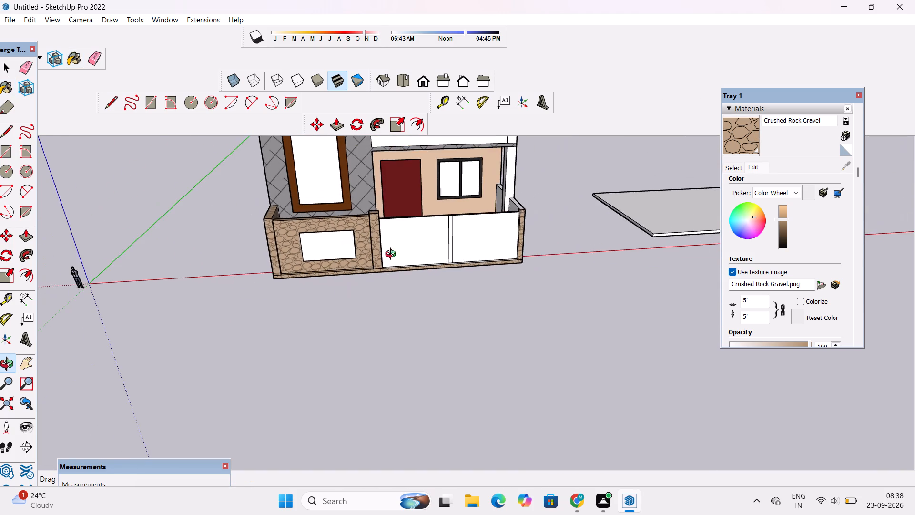
{"action": "left_click_drag", "start_coordinate": [393, 259], "coordinate": [363, 417]}
{"action": "scroll", "coordinate": [457, 217], "scroll_direction": "up", "scroll_amount": 3}
{"action": "left_click_drag", "start_coordinate": [435, 261], "coordinate": [427, 284], "text": "shift"}
{"action": "left_click_drag", "start_coordinate": [417, 300], "coordinate": [408, 320]}
{"action": "left_click_drag", "start_coordinate": [413, 311], "coordinate": [412, 291], "text": "shift"}
{"action": "key", "text": "e"}
{"action": "left_click_drag", "start_coordinate": [341, 204], "coordinate": [350, 225]}
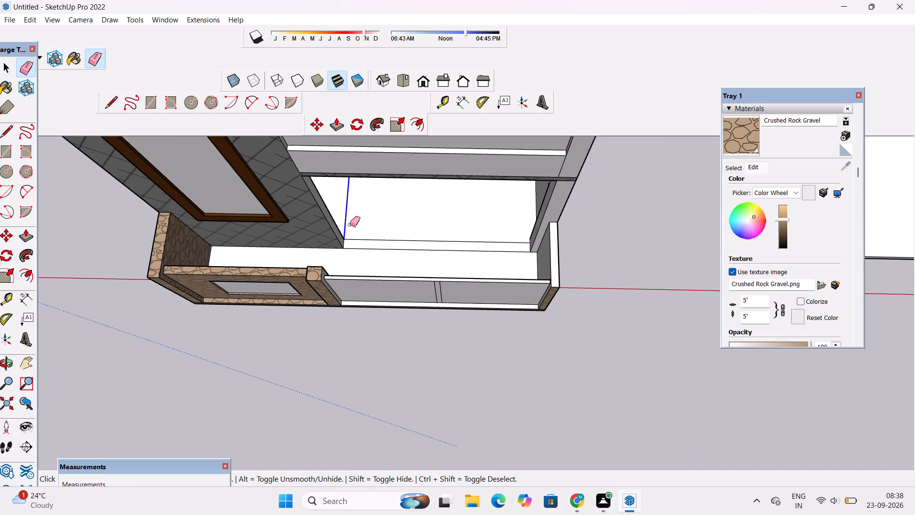
{"action": "left_click_drag", "start_coordinate": [350, 225], "coordinate": [365, 249]}
{"action": "scroll", "coordinate": [365, 249], "scroll_direction": "down", "scroll_amount": 9}
{"action": "scroll", "coordinate": [343, 194], "scroll_direction": "up", "scroll_amount": 9}
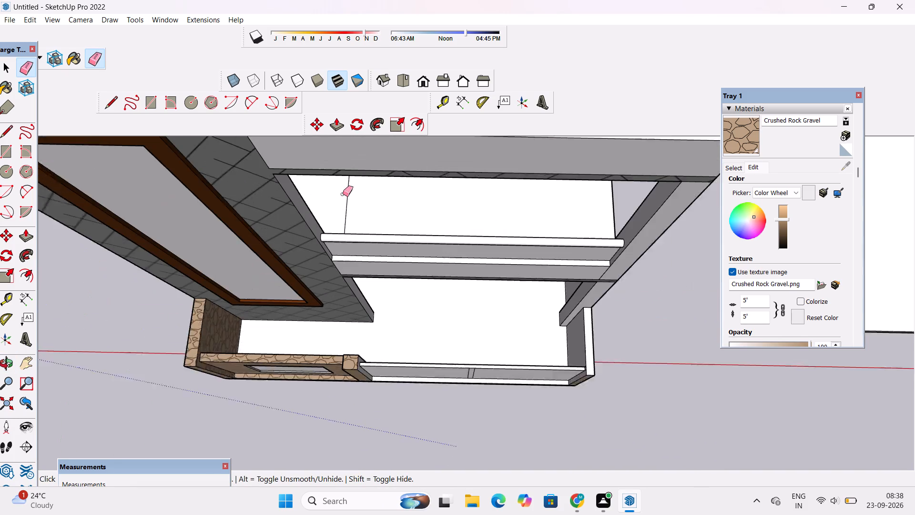
Erase the stray edge running across the first-floor balcony floor.
{"action": "scroll", "coordinate": [343, 194], "scroll_direction": "up", "scroll_amount": 2}
{"action": "left_click_drag", "start_coordinate": [343, 197], "coordinate": [356, 219]}
{"action": "scroll", "coordinate": [356, 219], "scroll_direction": "down", "scroll_amount": 5}
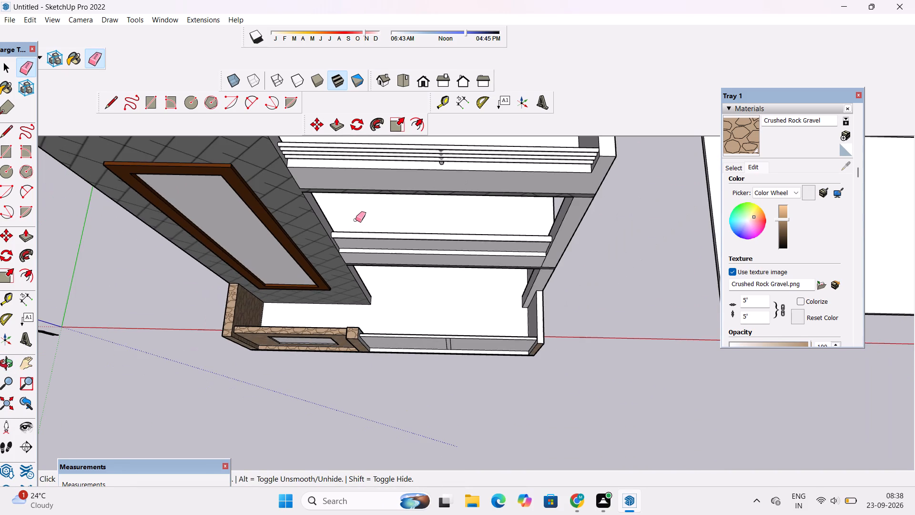
Paint the ground-floor porch floor and the first-floor balcony floor with Stone Marble from the Stone collection.
{"action": "key", "text": "o"}
{"action": "scroll", "coordinate": [356, 220], "scroll_direction": "down", "scroll_amount": 5}
{"action": "left_click_drag", "start_coordinate": [356, 257], "coordinate": [376, 232]}
{"action": "left_click_drag", "start_coordinate": [377, 256], "coordinate": [368, 195], "text": "shift"}
{"action": "left_click", "coordinate": [737, 170]}
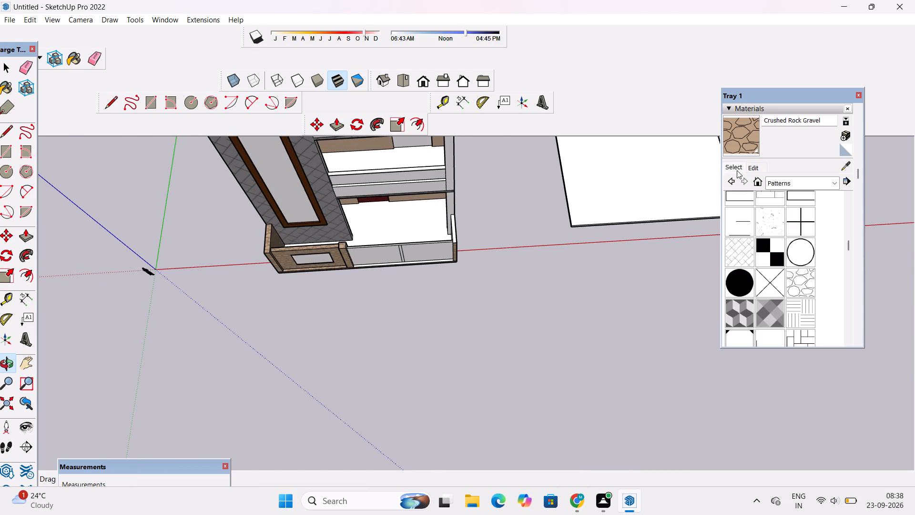
{"action": "left_click", "coordinate": [814, 182]}
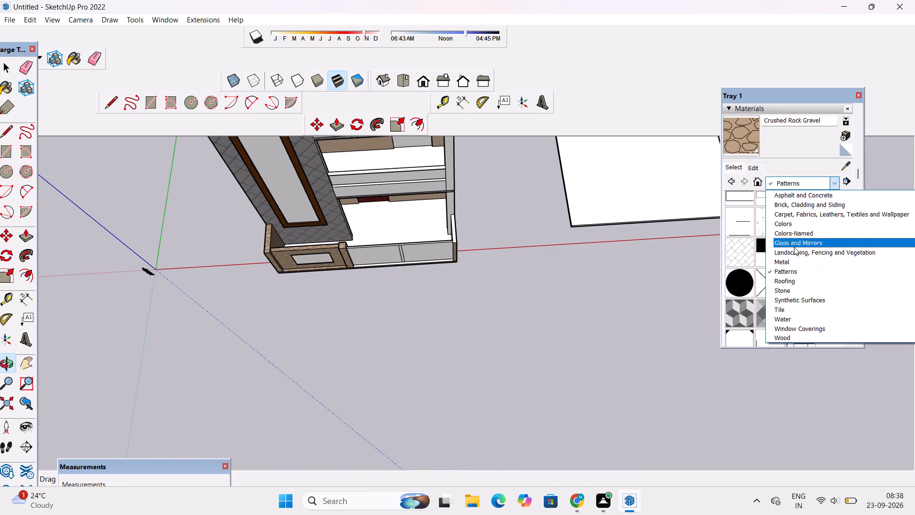
{"action": "left_click", "coordinate": [795, 292]}
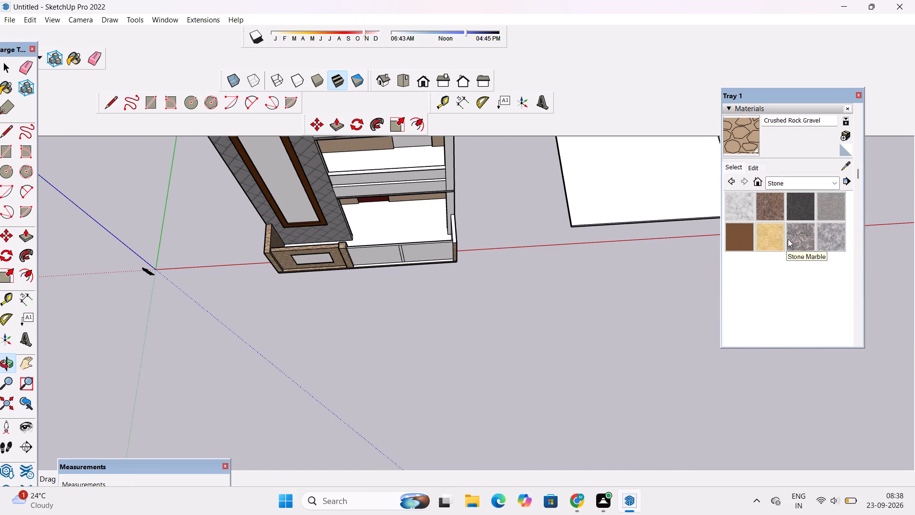
{"action": "left_click", "coordinate": [793, 237]}
{"action": "scroll", "coordinate": [431, 233], "scroll_direction": "up", "scroll_amount": 4}
{"action": "left_click", "coordinate": [430, 232]}
{"action": "scroll", "coordinate": [430, 232], "scroll_direction": "down", "scroll_amount": 6}
{"action": "scroll", "coordinate": [378, 182], "scroll_direction": "up", "scroll_amount": 10}
{"action": "left_click", "coordinate": [391, 162]}
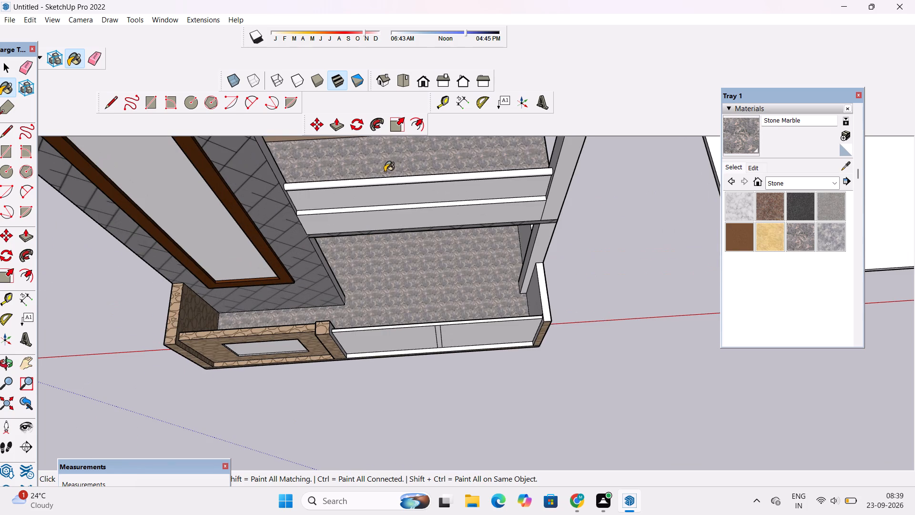
Paint both front gate panels with Beadboard from the Brick, Cladding and Siding collection.
{"action": "scroll", "coordinate": [380, 176], "scroll_direction": "down", "scroll_amount": 3}
{"action": "key", "text": "o"}
{"action": "left_click_drag", "start_coordinate": [397, 258], "coordinate": [398, 179]}
{"action": "scroll", "coordinate": [398, 175], "scroll_direction": "down", "scroll_amount": 4}
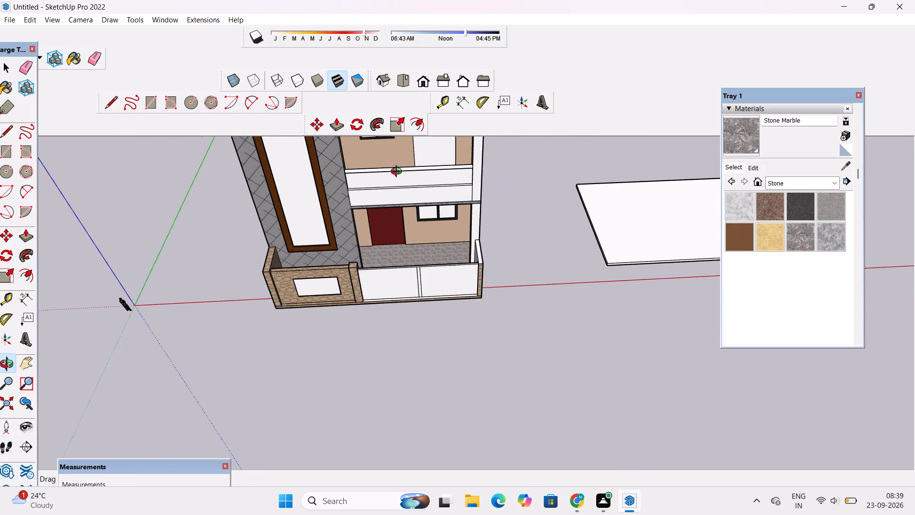
{"action": "left_click_drag", "start_coordinate": [386, 233], "coordinate": [386, 205]}
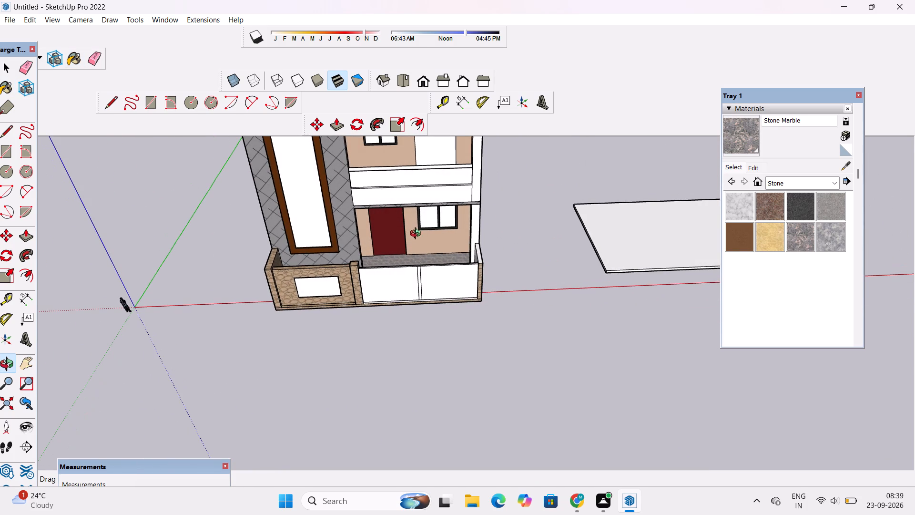
{"action": "left_click_drag", "start_coordinate": [420, 240], "coordinate": [407, 256], "text": "shift"}
{"action": "left_click_drag", "start_coordinate": [402, 293], "coordinate": [401, 269]}
{"action": "left_click_drag", "start_coordinate": [401, 268], "coordinate": [394, 270], "text": "shift"}
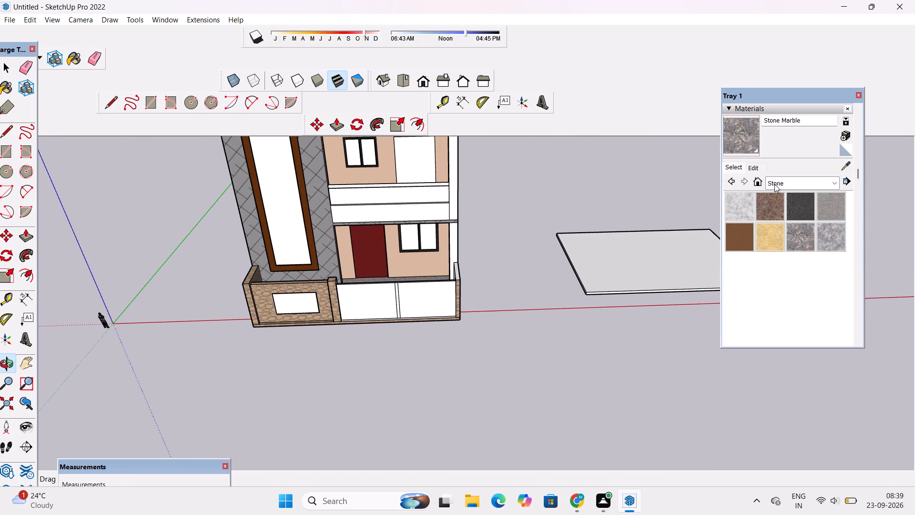
{"action": "left_click", "coordinate": [774, 184]}
{"action": "left_click", "coordinate": [779, 206]}
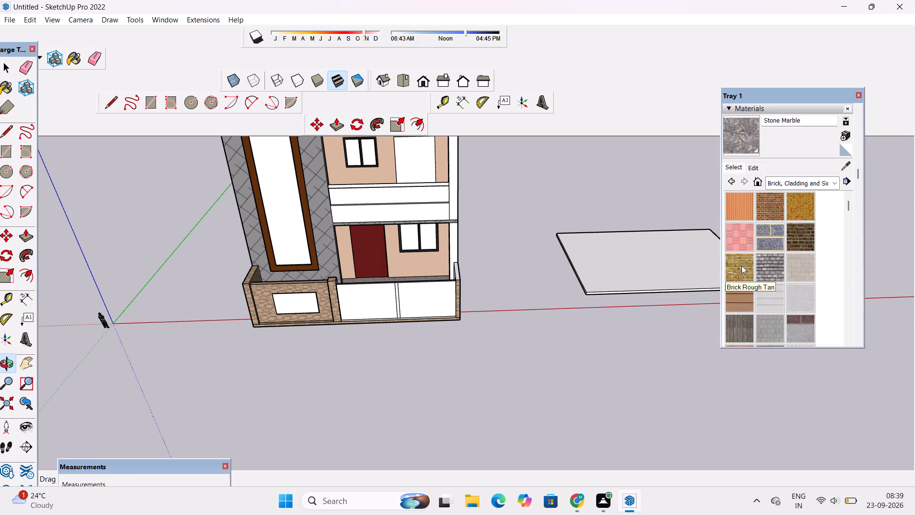
{"action": "scroll", "coordinate": [742, 266], "scroll_direction": "down", "scroll_amount": 2}
{"action": "scroll", "coordinate": [742, 266], "scroll_direction": "up", "scroll_amount": 2}
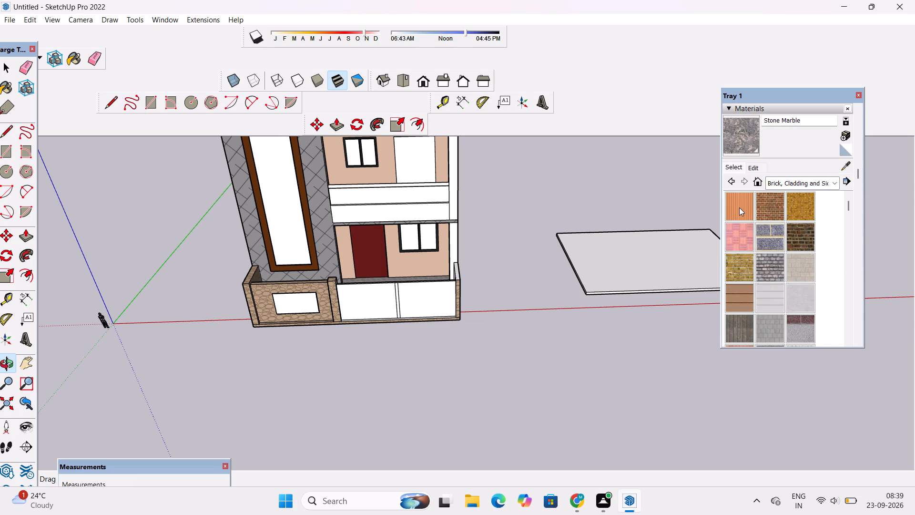
{"action": "left_click", "coordinate": [739, 207]}
{"action": "scroll", "coordinate": [425, 287], "scroll_direction": "up", "scroll_amount": 4}
{"action": "left_click", "coordinate": [425, 287]}
{"action": "left_click", "coordinate": [356, 292]}
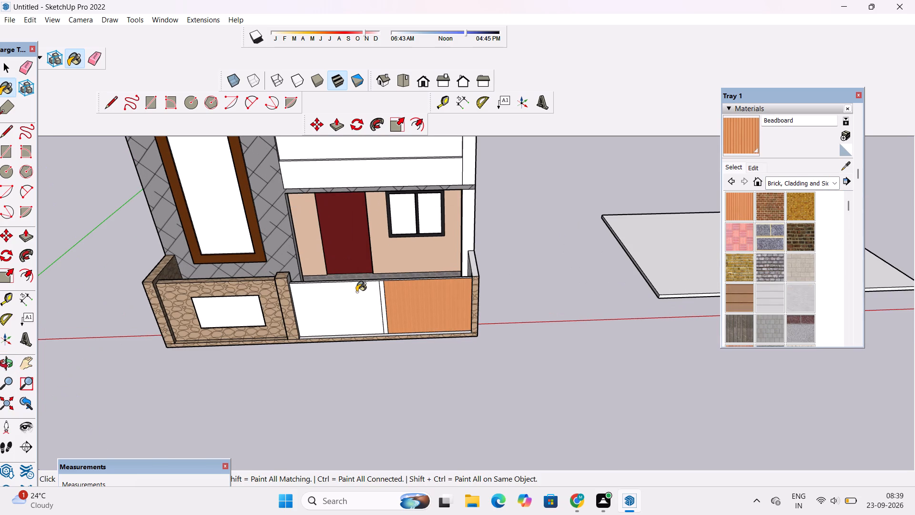
Edit the Beadboard material to a darker brown and set its texture size to 5'.
{"action": "left_click", "coordinate": [753, 169]}
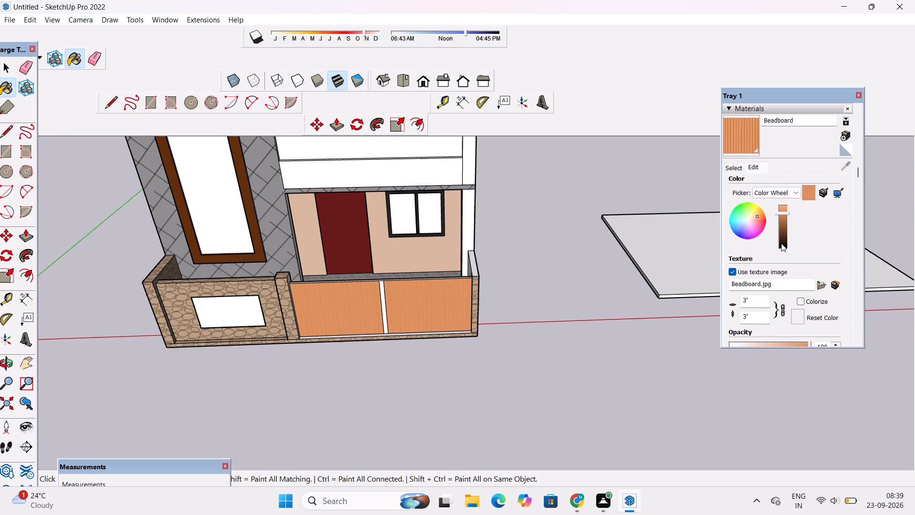
{"action": "left_click", "coordinate": [785, 223]}
{"action": "left_click", "coordinate": [785, 225]}
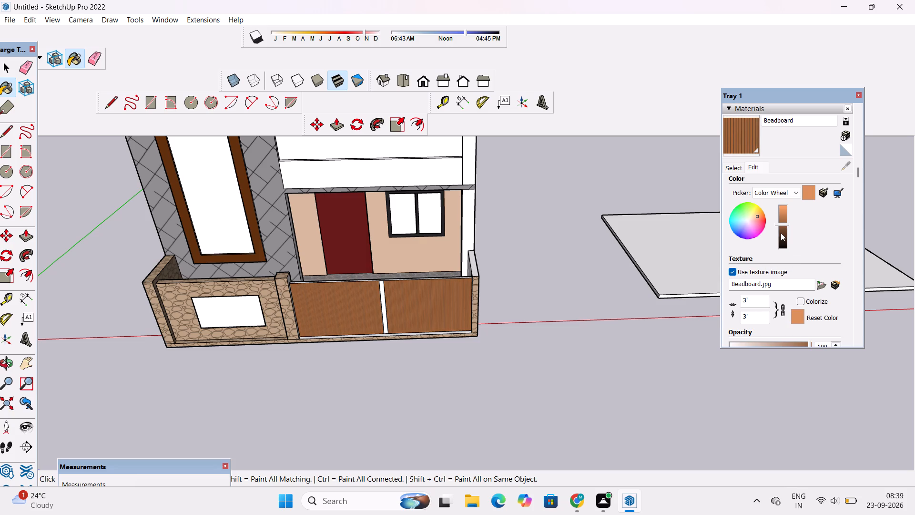
{"action": "left_click", "coordinate": [752, 310]}
{"action": "left_click", "coordinate": [750, 314]}
{"action": "key", "text": "BackSpace"}
{"action": "key", "text": "BackSpace"}
{"action": "key", "text": "5"}
{"action": "key", "text": "apostrophe"}
{"action": "key", "text": "Return"}
{"action": "key", "text": "o"}
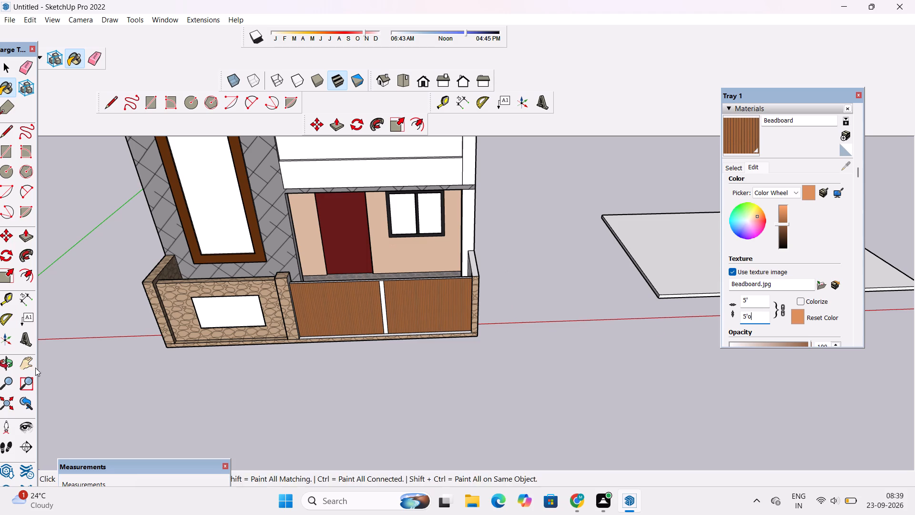
{"action": "left_click_drag", "start_coordinate": [9, 360], "coordinate": [14, 353]}
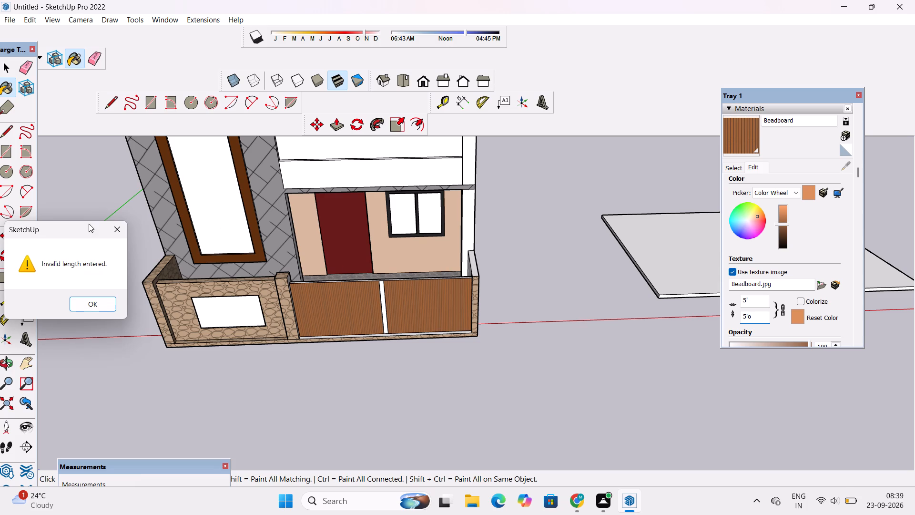
{"action": "left_click", "coordinate": [119, 234]}
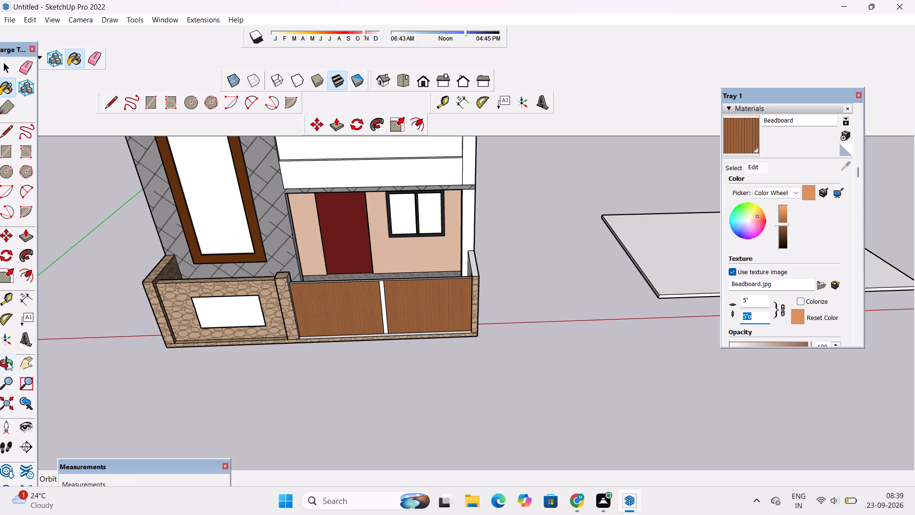
Paint the inner face of the front gate, facing the porch, with the darkened Beadboard.
{"action": "left_click", "coordinate": [8, 362]}
{"action": "left_click_drag", "start_coordinate": [429, 245], "coordinate": [286, 287]}
{"action": "scroll", "coordinate": [451, 242], "scroll_direction": "up", "scroll_amount": 6}
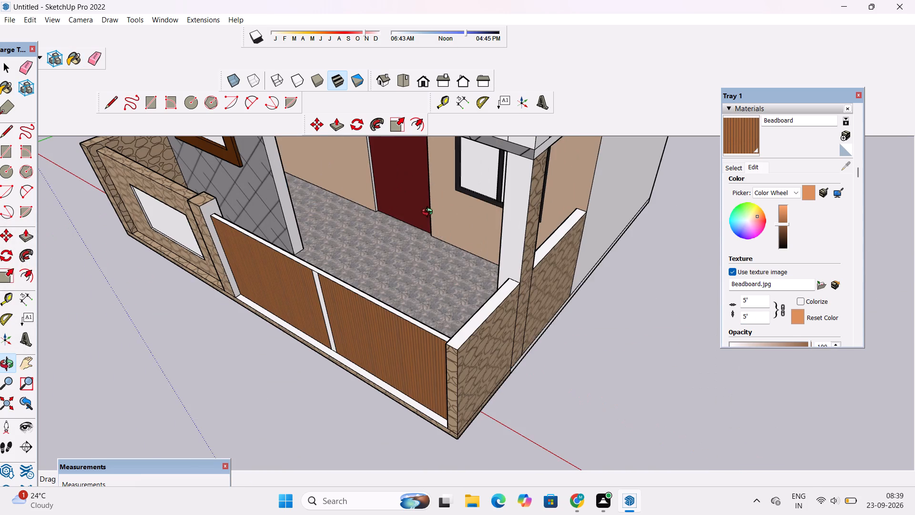
{"action": "left_click_drag", "start_coordinate": [354, 285], "coordinate": [228, 348]}
{"action": "scroll", "coordinate": [304, 254], "scroll_direction": "up", "scroll_amount": 5}
{"action": "left_click_drag", "start_coordinate": [357, 264], "coordinate": [311, 264]}
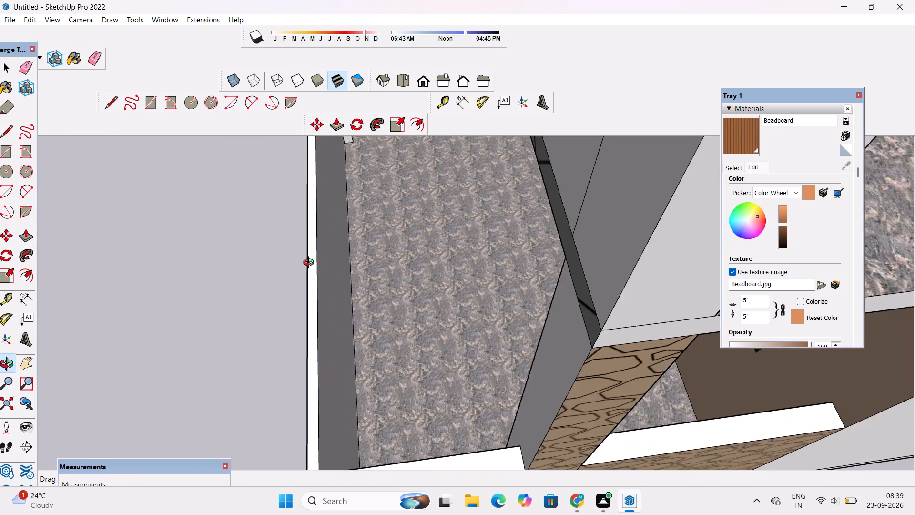
{"action": "scroll", "coordinate": [311, 263], "scroll_direction": "down", "scroll_amount": 5}
{"action": "left_click", "coordinate": [742, 148]}
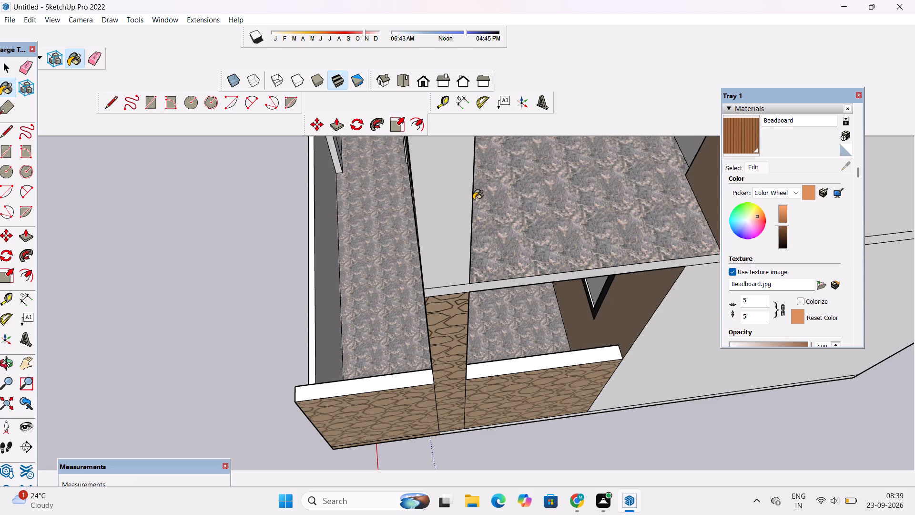
{"action": "scroll", "coordinate": [339, 227], "scroll_direction": "up", "scroll_amount": 5}
{"action": "left_click", "coordinate": [311, 224]}
Examine the painted gate, boundary wall and front facade from several angles.
{"action": "scroll", "coordinate": [374, 192], "scroll_direction": "down", "scroll_amount": 9}
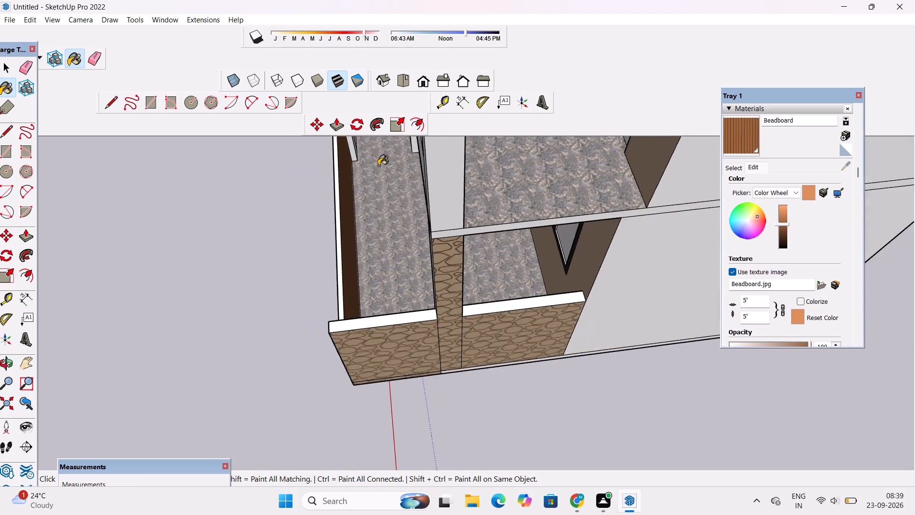
{"action": "scroll", "coordinate": [378, 165], "scroll_direction": "down", "scroll_amount": 6}
{"action": "key", "text": "o"}
{"action": "scroll", "coordinate": [397, 147], "scroll_direction": "down", "scroll_amount": 5}
{"action": "left_click_drag", "start_coordinate": [220, 231], "coordinate": [539, 168]}
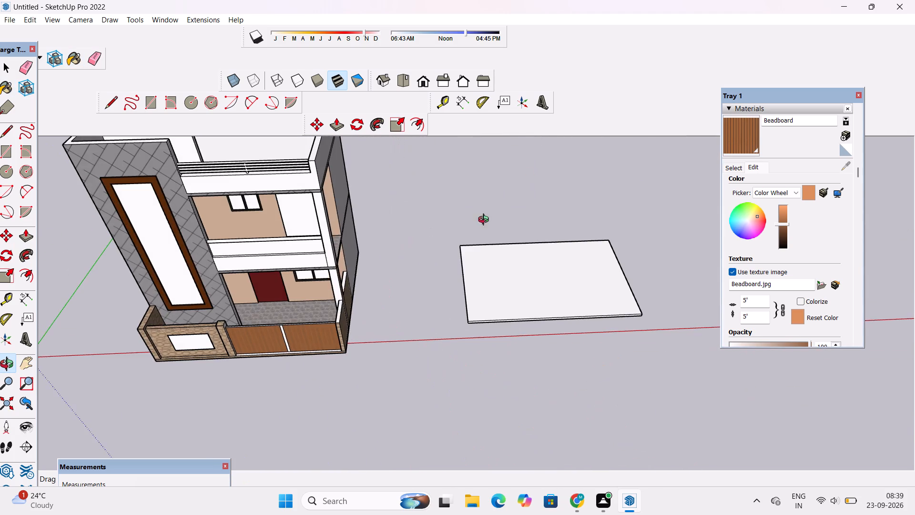
{"action": "left_click_drag", "start_coordinate": [276, 323], "coordinate": [342, 313]}
{"action": "left_click_drag", "start_coordinate": [285, 328], "coordinate": [238, 323]}
{"action": "left_click_drag", "start_coordinate": [273, 325], "coordinate": [438, 284]}
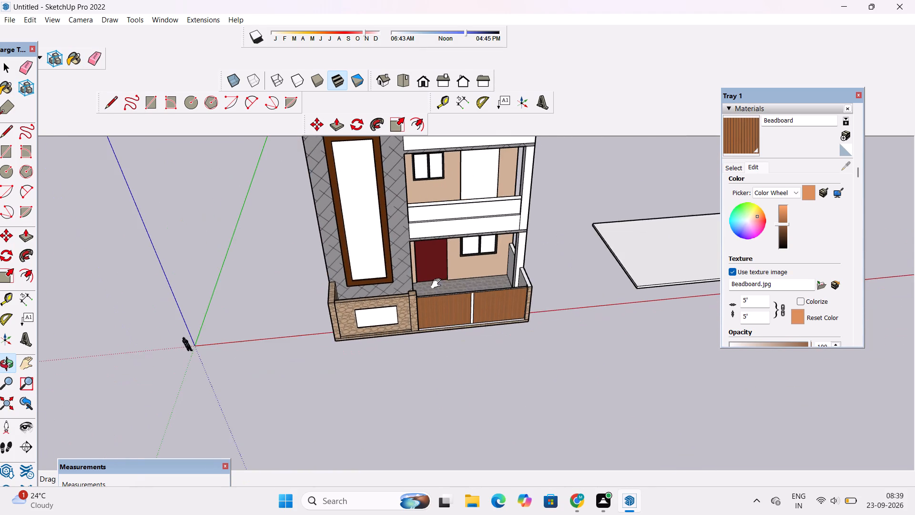
{"action": "left_click_drag", "start_coordinate": [479, 298], "coordinate": [463, 274]}
Paint the gate's top edge and the vertical strip between its two panels with 0136_Charcoal from Colors-Named.
{"action": "scroll", "coordinate": [472, 293], "scroll_direction": "up", "scroll_amount": 9}
{"action": "left_click_drag", "start_coordinate": [468, 267], "coordinate": [408, 311]}
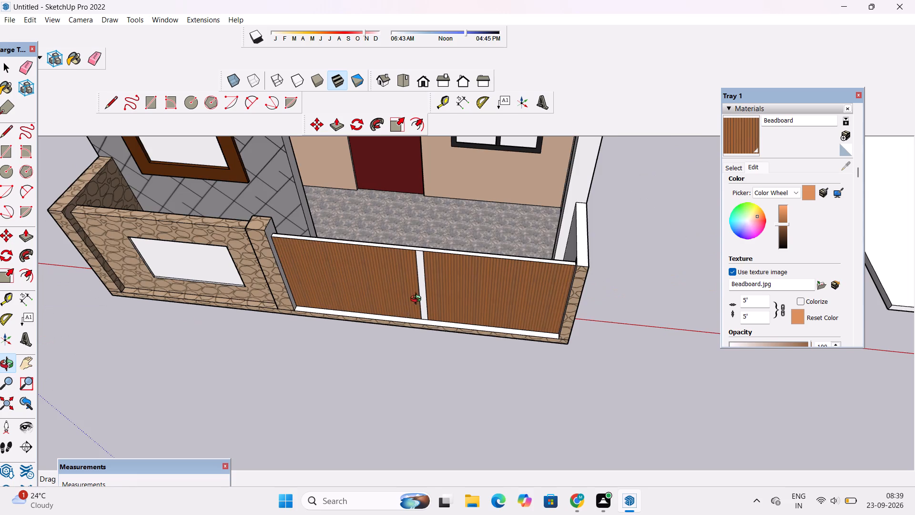
{"action": "scroll", "coordinate": [436, 274], "scroll_direction": "up", "scroll_amount": 4}
{"action": "left_click_drag", "start_coordinate": [436, 274], "coordinate": [457, 305]}
{"action": "left_click_drag", "start_coordinate": [456, 292], "coordinate": [498, 284], "text": "shift"}
{"action": "left_click", "coordinate": [498, 284]}
{"action": "left_click_drag", "start_coordinate": [445, 296], "coordinate": [481, 303]}
{"action": "left_click_drag", "start_coordinate": [481, 303], "coordinate": [457, 294], "text": "shift"}
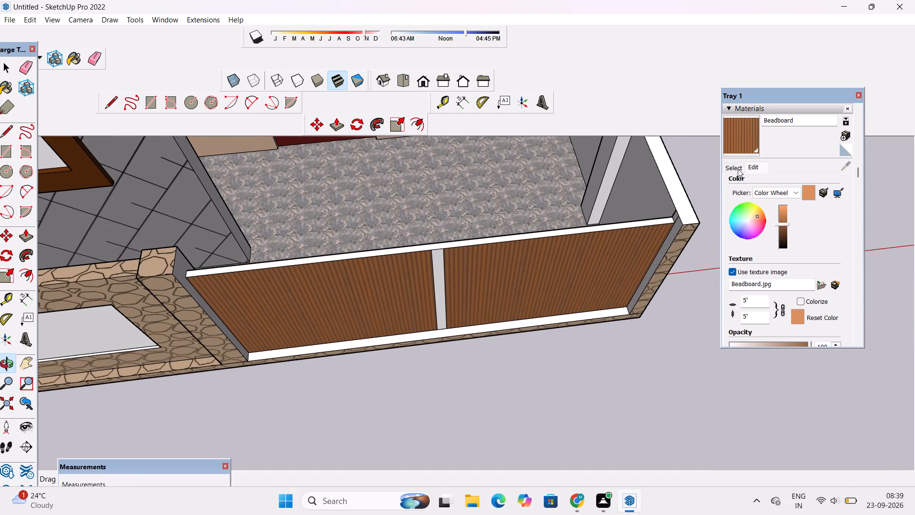
{"action": "left_click", "coordinate": [738, 169]}
{"action": "left_click", "coordinate": [793, 182]}
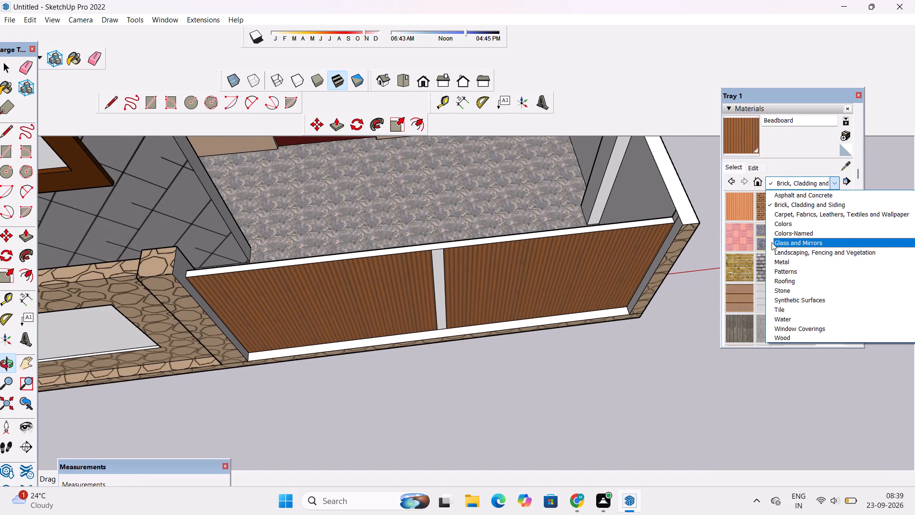
{"action": "left_click", "coordinate": [785, 232]}
{"action": "scroll", "coordinate": [784, 240], "scroll_direction": "down", "scroll_amount": 3}
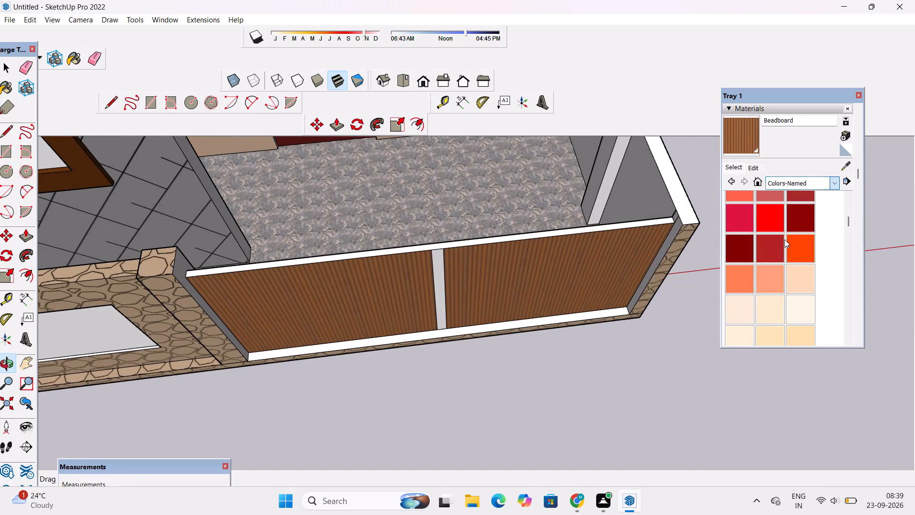
{"action": "scroll", "coordinate": [784, 238], "scroll_direction": "down", "scroll_amount": 18}
{"action": "scroll", "coordinate": [779, 244], "scroll_direction": "down", "scroll_amount": 6}
{"action": "scroll", "coordinate": [779, 244], "scroll_direction": "up", "scroll_amount": 3}
{"action": "left_click", "coordinate": [732, 209]}
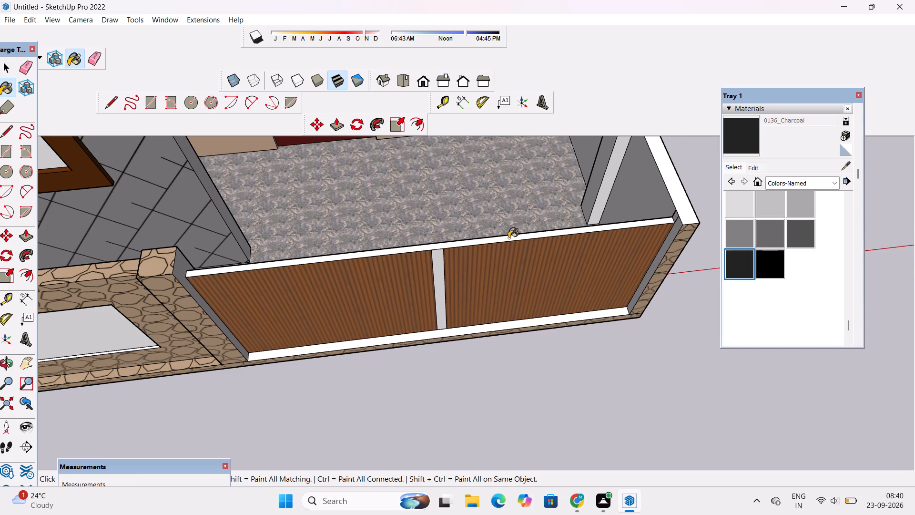
{"action": "scroll", "coordinate": [486, 243], "scroll_direction": "up", "scroll_amount": 5}
{"action": "left_click", "coordinate": [413, 250]}
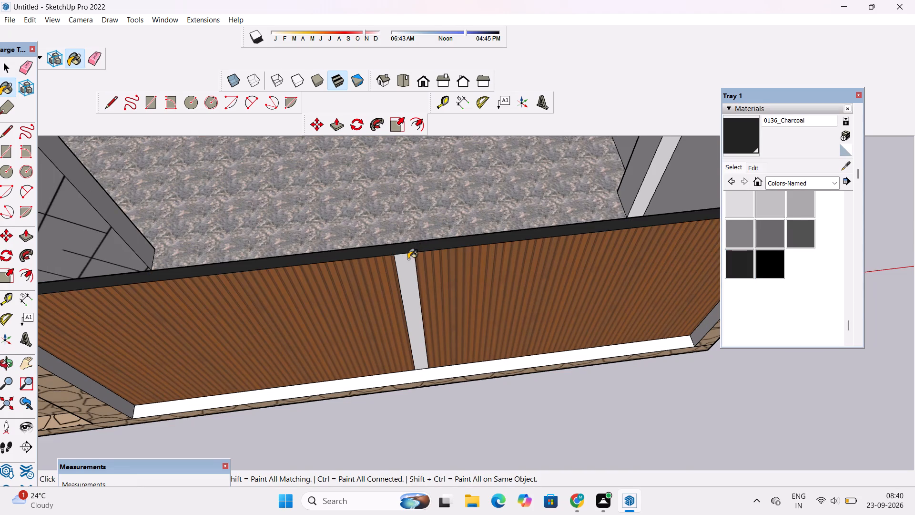
{"action": "left_click", "coordinate": [408, 259]}
Paint the glass of the tall framed window on the tiled facade with Translucent Glass Gray from Glass and Mirrors.
{"action": "scroll", "coordinate": [421, 222], "scroll_direction": "down", "scroll_amount": 5}
{"action": "key", "text": "o"}
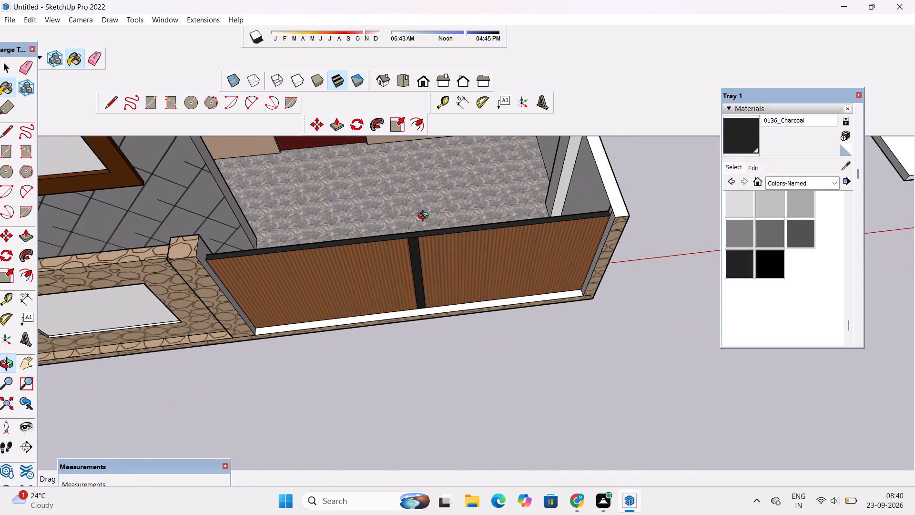
{"action": "scroll", "coordinate": [425, 217], "scroll_direction": "down", "scroll_amount": 4}
{"action": "left_click_drag", "start_coordinate": [440, 269], "coordinate": [435, 187]}
{"action": "scroll", "coordinate": [438, 165], "scroll_direction": "down", "scroll_amount": 4}
{"action": "left_click_drag", "start_coordinate": [441, 179], "coordinate": [462, 211], "text": "shift"}
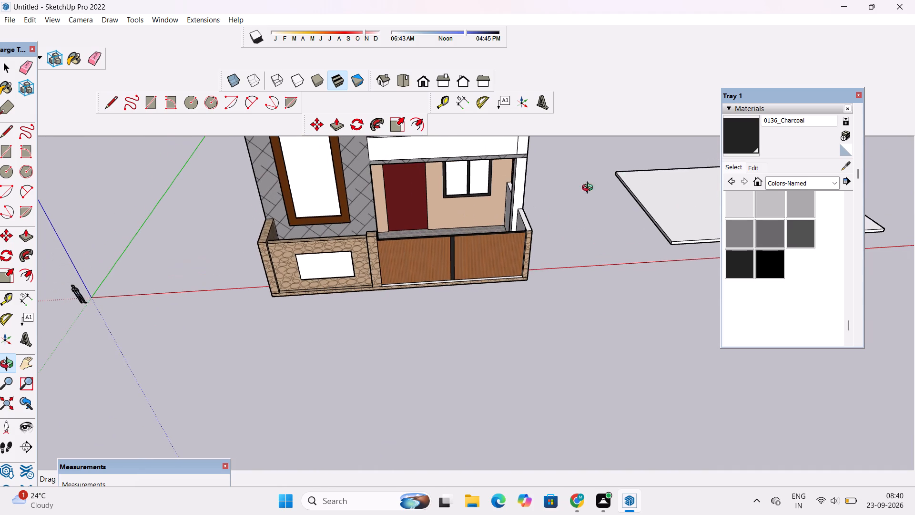
{"action": "left_click", "coordinate": [821, 182]}
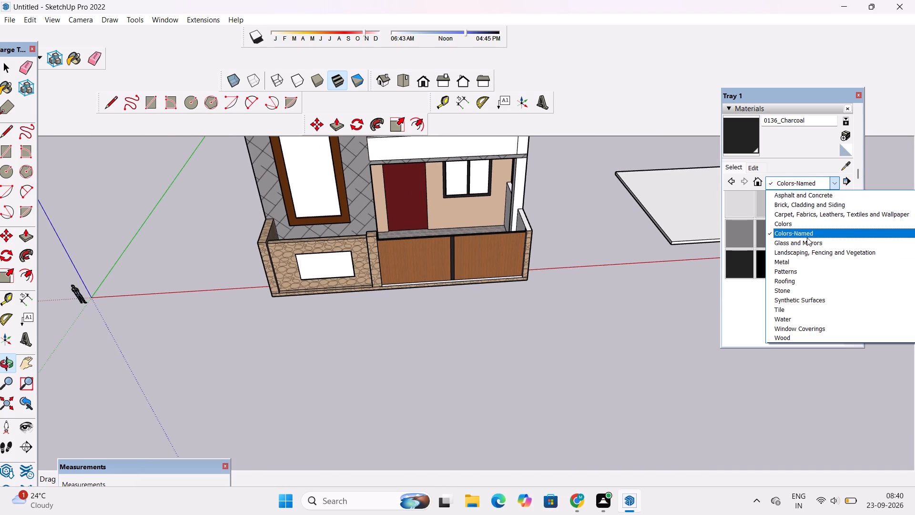
{"action": "left_click", "coordinate": [807, 243]}
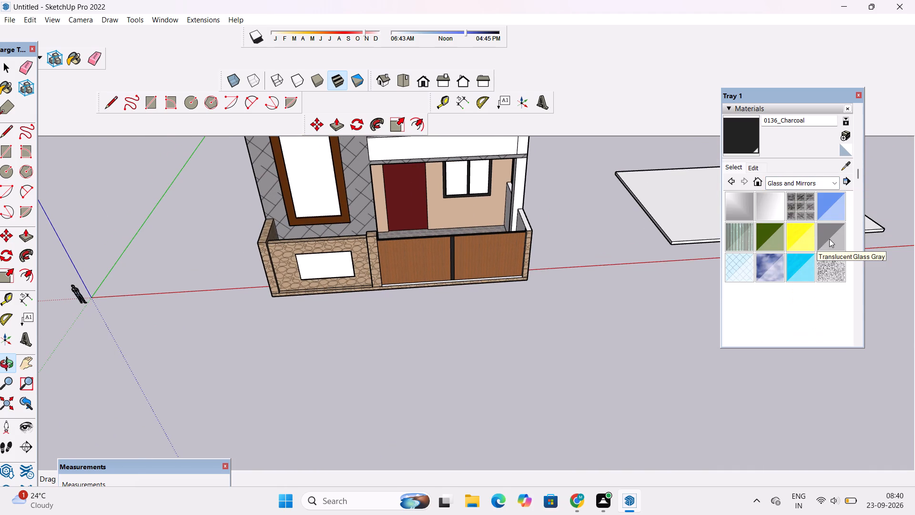
{"action": "left_click", "coordinate": [829, 239]}
{"action": "scroll", "coordinate": [348, 212], "scroll_direction": "down", "scroll_amount": 5}
{"action": "left_click_drag", "start_coordinate": [320, 169], "coordinate": [327, 182]}
Paint both panes of the upper-floor window and of the ground-floor porch window with Translucent Glass Gray.
{"action": "scroll", "coordinate": [374, 230], "scroll_direction": "down", "scroll_amount": 6}
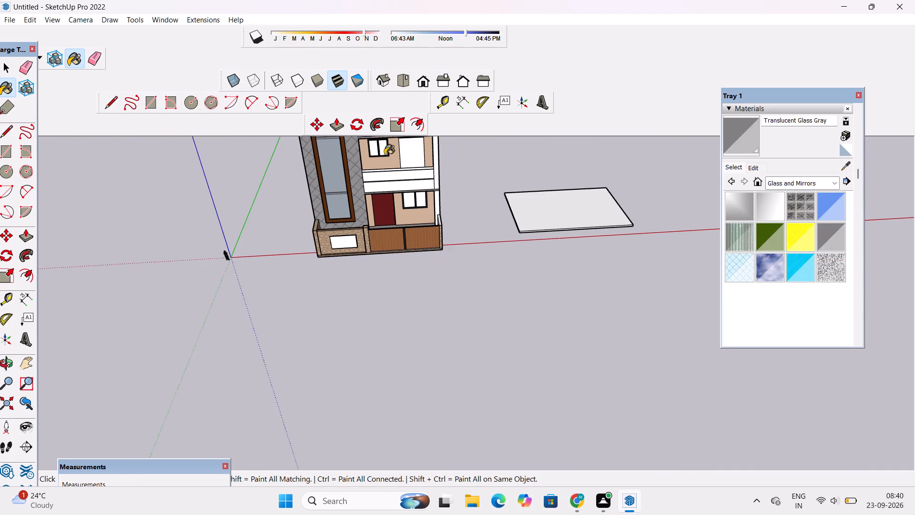
{"action": "scroll", "coordinate": [380, 157], "scroll_direction": "up", "scroll_amount": 18}
{"action": "left_click", "coordinate": [380, 183]}
{"action": "left_click", "coordinate": [352, 190]}
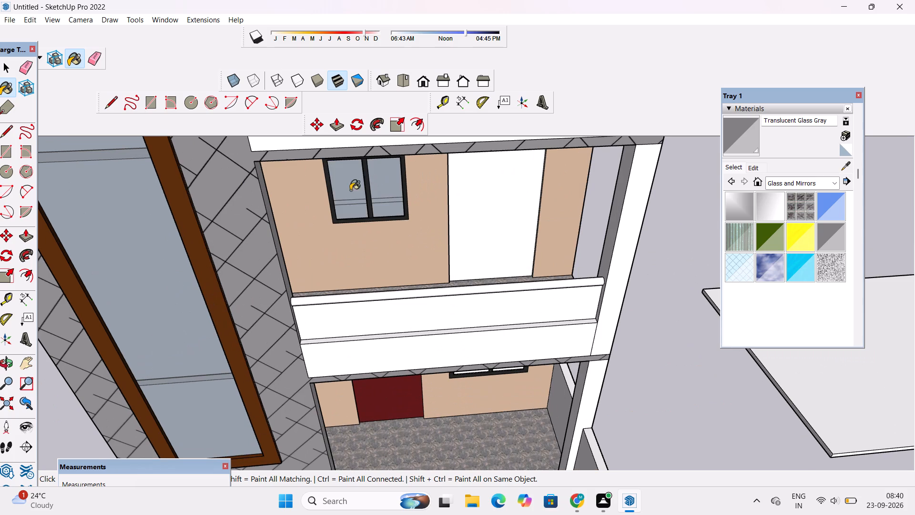
{"action": "scroll", "coordinate": [459, 390], "scroll_direction": "down", "scroll_amount": 6}
{"action": "key", "text": "o"}
{"action": "left_click_drag", "start_coordinate": [490, 379], "coordinate": [485, 335]}
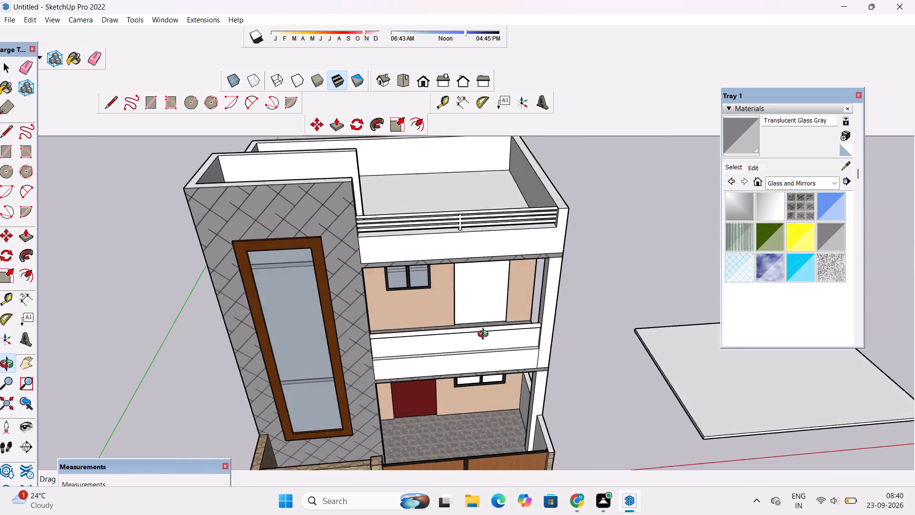
{"action": "left_click_drag", "start_coordinate": [485, 335], "coordinate": [482, 316]}
{"action": "left_click_drag", "start_coordinate": [492, 378], "coordinate": [489, 342]}
{"action": "left_click_drag", "start_coordinate": [500, 390], "coordinate": [490, 360]}
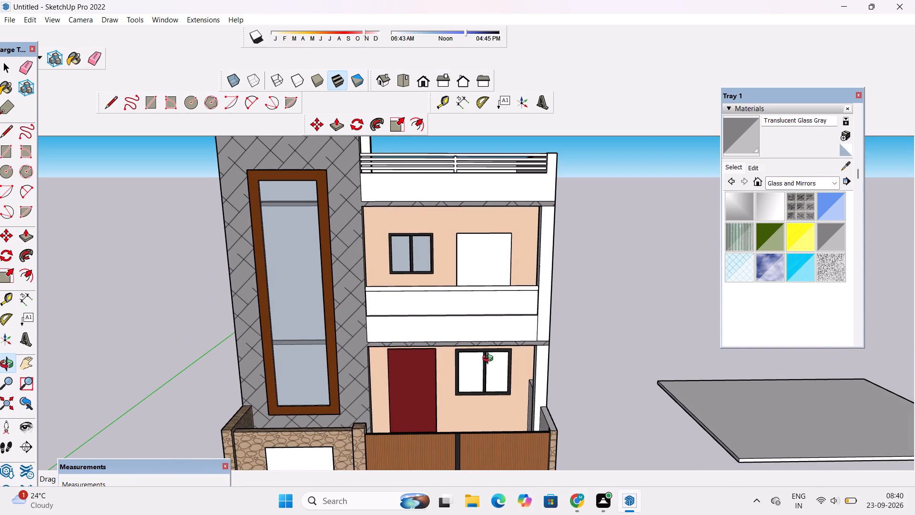
{"action": "left_click", "coordinate": [832, 238]}
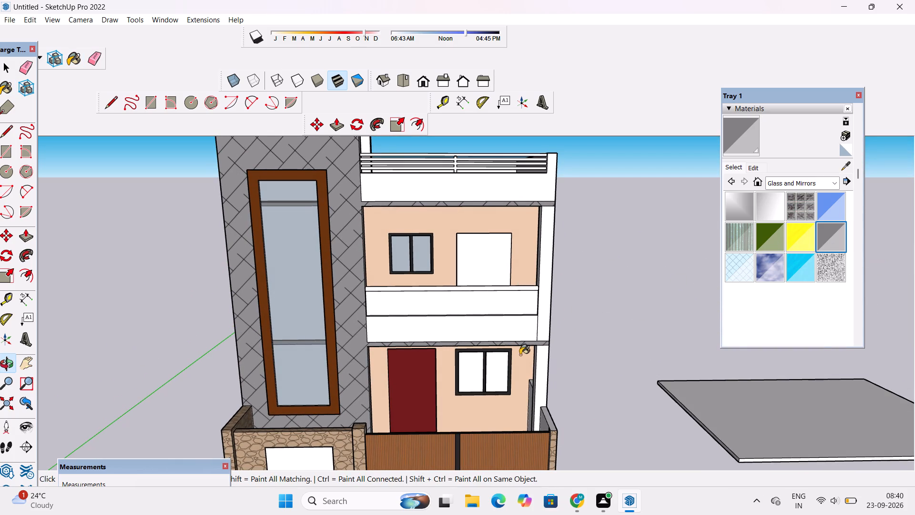
{"action": "left_click", "coordinate": [495, 372]}
{"action": "left_click", "coordinate": [470, 371]}
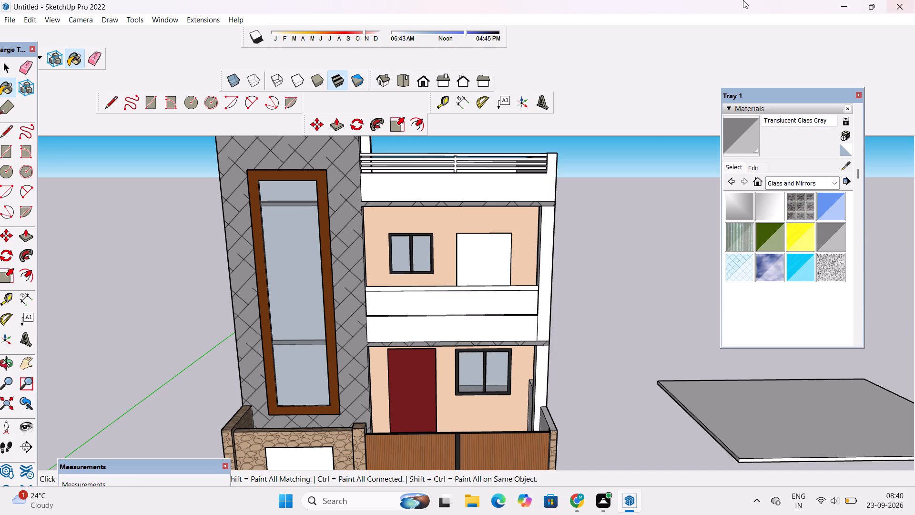
Examine the front facade, the unpainted upper-floor door and the balcony ceiling from several angles.
{"action": "key", "text": "o"}
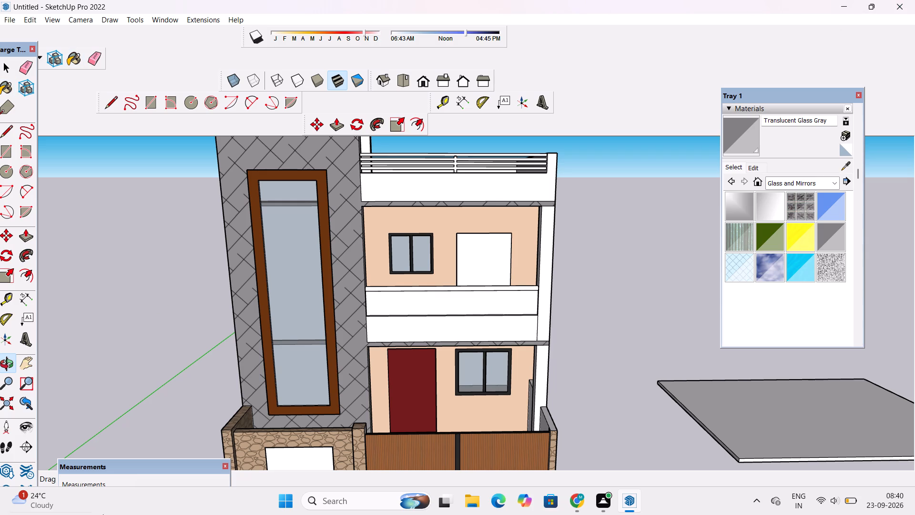
{"action": "scroll", "coordinate": [394, 218], "scroll_direction": "down", "scroll_amount": 3}
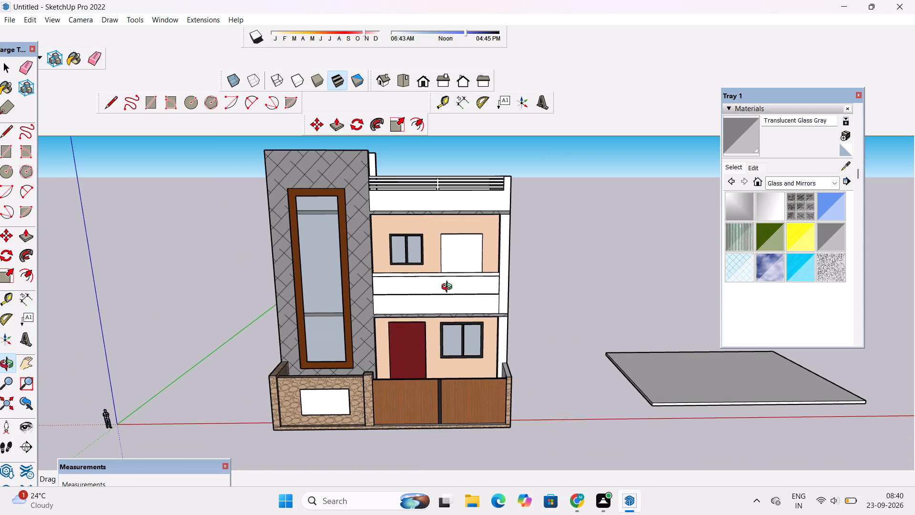
{"action": "left_click_drag", "start_coordinate": [476, 304], "coordinate": [459, 314]}
{"action": "left_click_drag", "start_coordinate": [467, 314], "coordinate": [469, 362]}
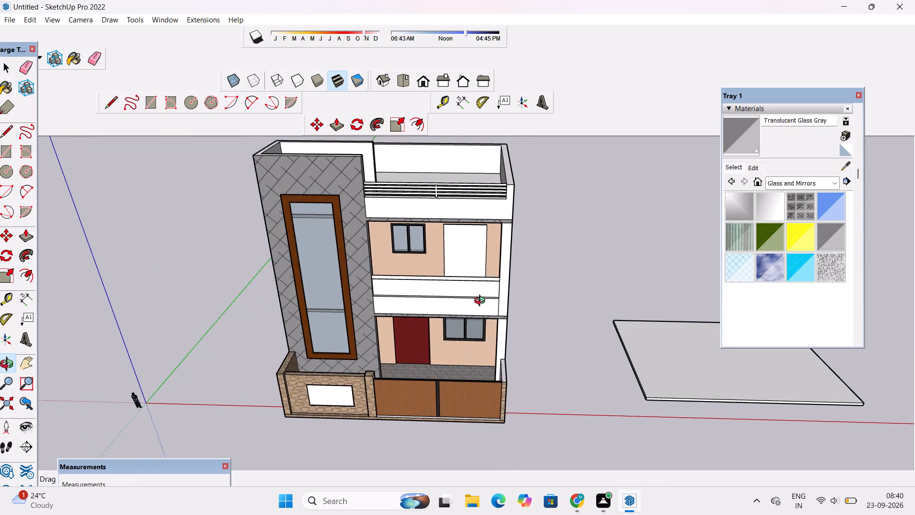
{"action": "scroll", "coordinate": [482, 302], "scroll_direction": "up", "scroll_amount": 3}
{"action": "left_click_drag", "start_coordinate": [480, 302], "coordinate": [476, 330], "text": "shift"}
{"action": "left_click_drag", "start_coordinate": [471, 332], "coordinate": [474, 316]}
{"action": "left_click_drag", "start_coordinate": [477, 312], "coordinate": [477, 322], "text": "shift"}
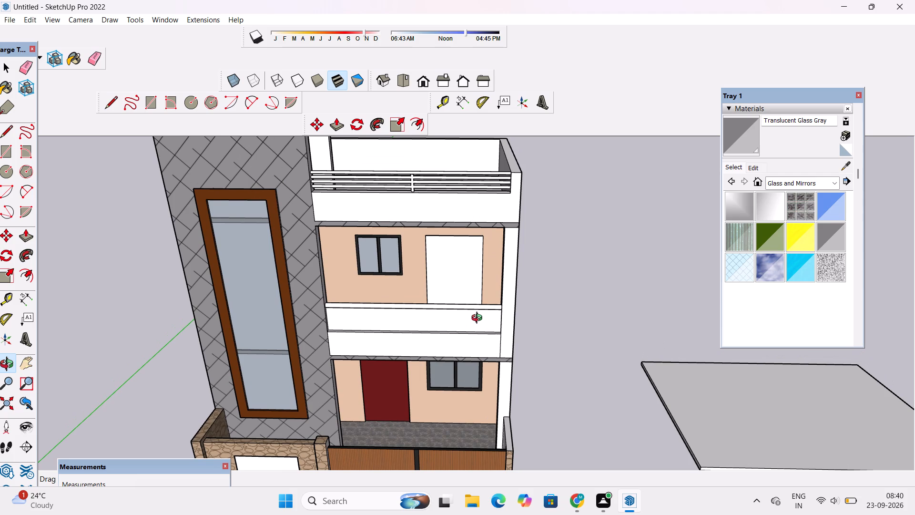
{"action": "left_click_drag", "start_coordinate": [476, 325], "coordinate": [455, 359], "text": "shift"}
{"action": "left_click_drag", "start_coordinate": [459, 333], "coordinate": [462, 316]}
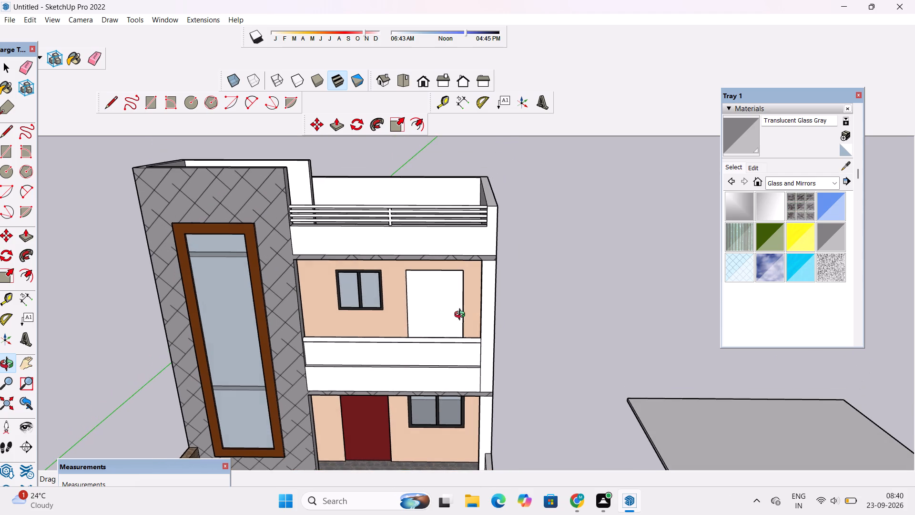
{"action": "scroll", "coordinate": [448, 310], "scroll_direction": "up", "scroll_amount": 7}
{"action": "left_click_drag", "start_coordinate": [434, 315], "coordinate": [476, 306]}
{"action": "left_click", "coordinate": [476, 306]}
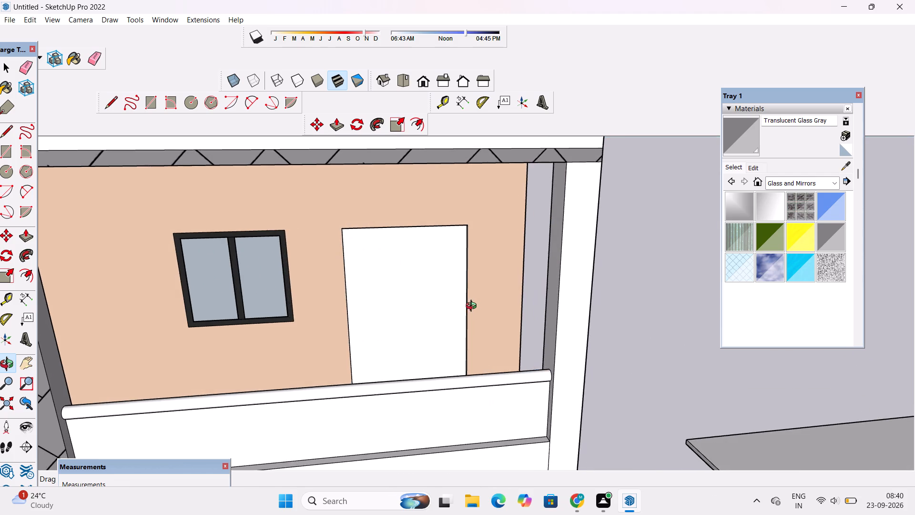
{"action": "scroll", "coordinate": [472, 300], "scroll_direction": "up", "scroll_amount": 4}
{"action": "left_click_drag", "start_coordinate": [467, 310], "coordinate": [360, 365]}
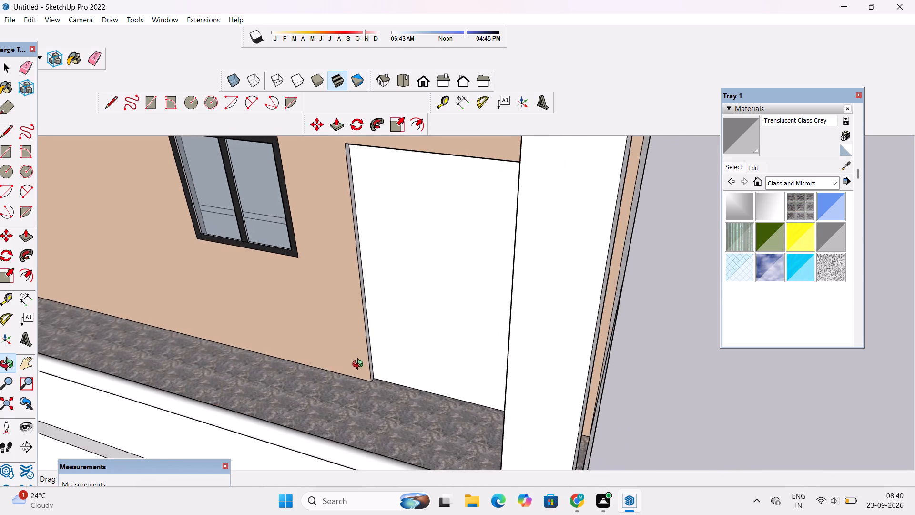
{"action": "left_click_drag", "start_coordinate": [360, 365], "coordinate": [417, 267]}
{"action": "left_click_drag", "start_coordinate": [410, 280], "coordinate": [438, 211]}
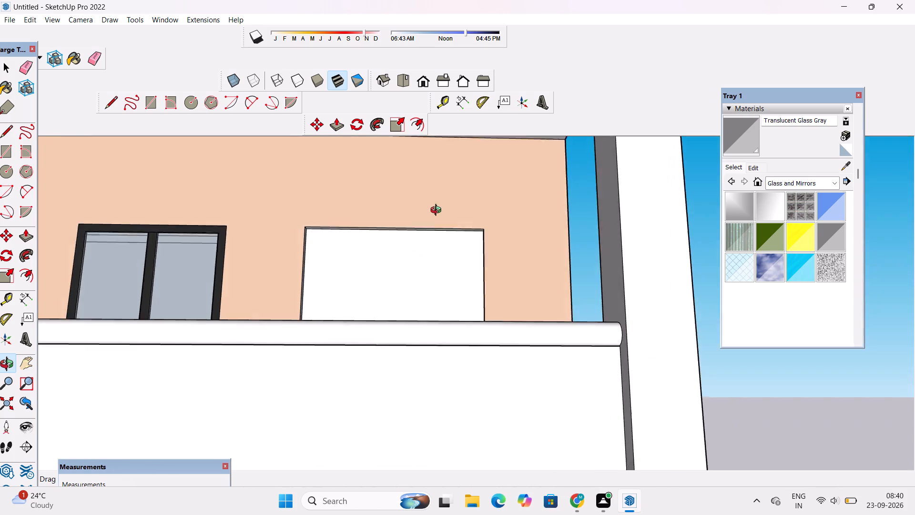
{"action": "left_click_drag", "start_coordinate": [438, 211], "coordinate": [441, 329]}
{"action": "scroll", "coordinate": [439, 319], "scroll_direction": "down", "scroll_amount": 5}
{"action": "left_click_drag", "start_coordinate": [439, 319], "coordinate": [441, 165]}
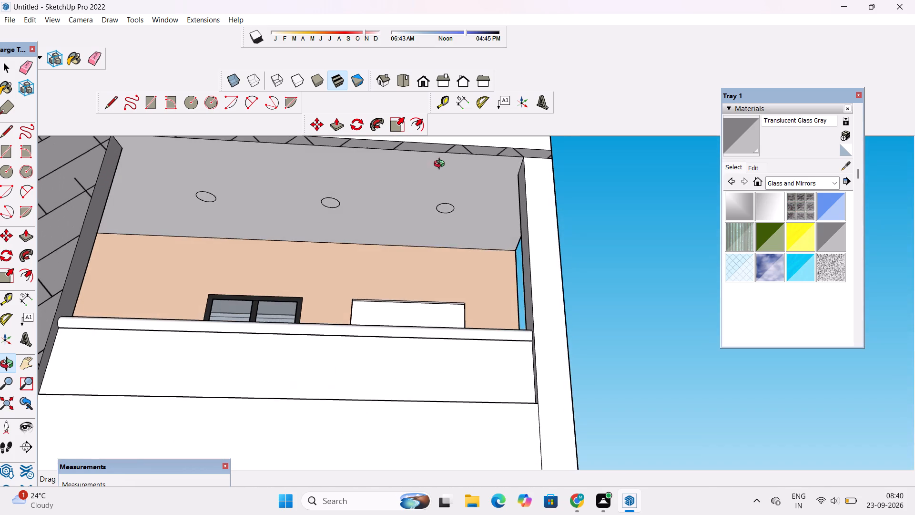
{"action": "left_click_drag", "start_coordinate": [437, 222], "coordinate": [423, 271]}
{"action": "scroll", "coordinate": [423, 270], "scroll_direction": "down", "scroll_amount": 5}
{"action": "left_click_drag", "start_coordinate": [422, 278], "coordinate": [429, 353]}
{"action": "left_click_drag", "start_coordinate": [401, 310], "coordinate": [413, 314], "text": "shift"}
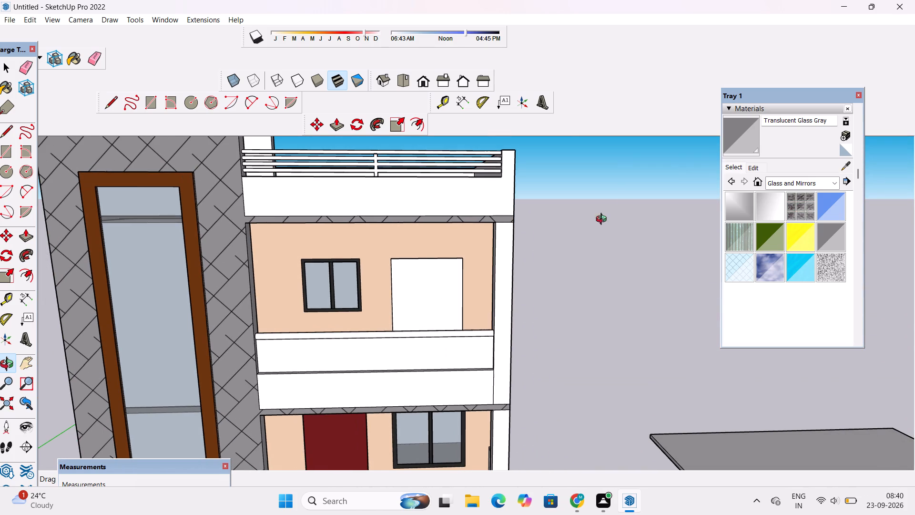
Paint the balcony ceiling and the ground-floor porch ceiling with Wood Floor from the Wood collection.
{"action": "left_click", "coordinate": [787, 182]}
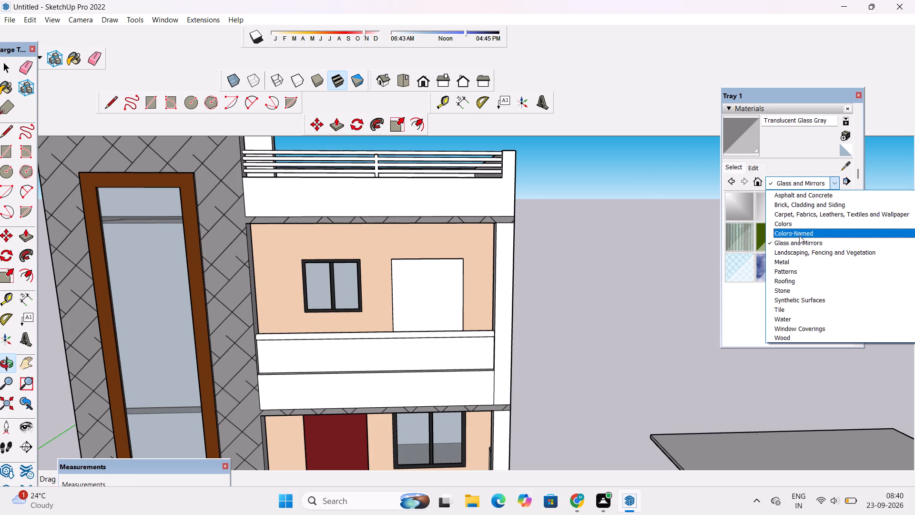
{"action": "left_click", "coordinate": [781, 340]}
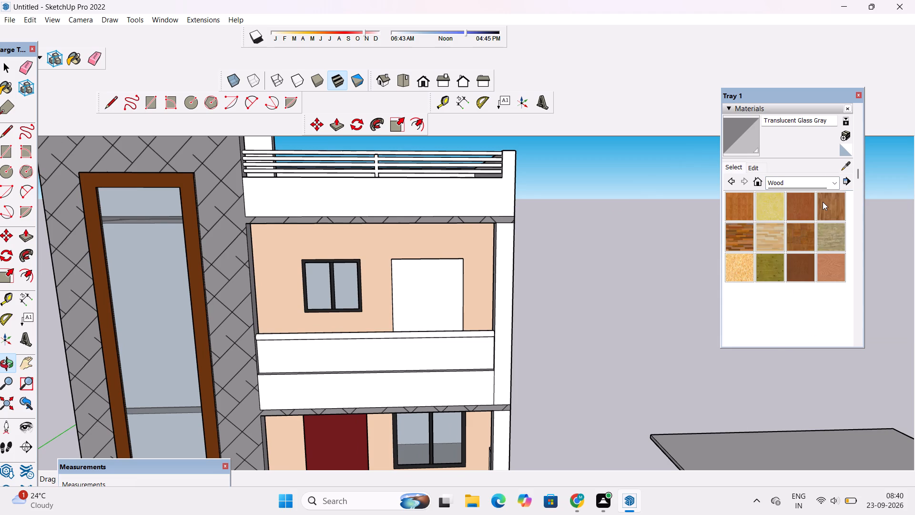
{"action": "left_click", "coordinate": [823, 202]}
{"action": "scroll", "coordinate": [410, 234], "scroll_direction": "down", "scroll_amount": 4}
{"action": "scroll", "coordinate": [412, 262], "scroll_direction": "up", "scroll_amount": 3}
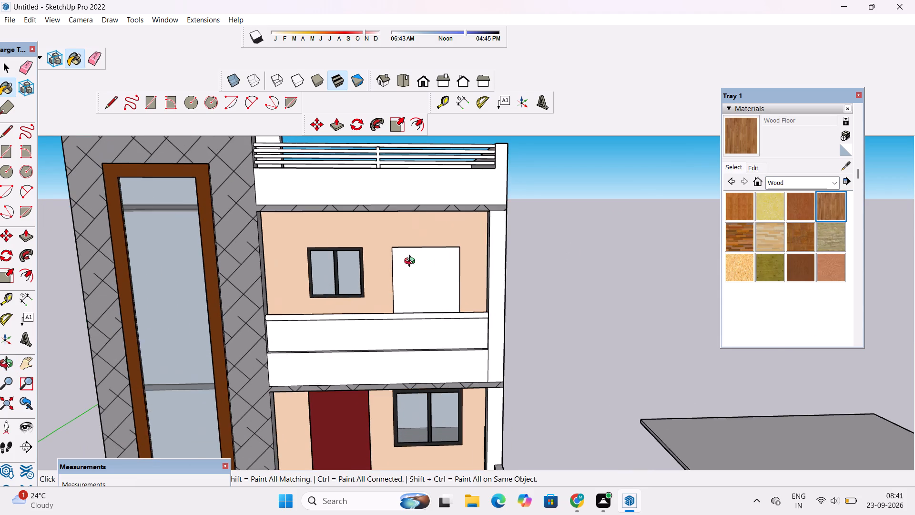
{"action": "key", "text": "o"}
{"action": "left_click_drag", "start_coordinate": [441, 322], "coordinate": [439, 217]}
{"action": "left_click", "coordinate": [736, 127]}
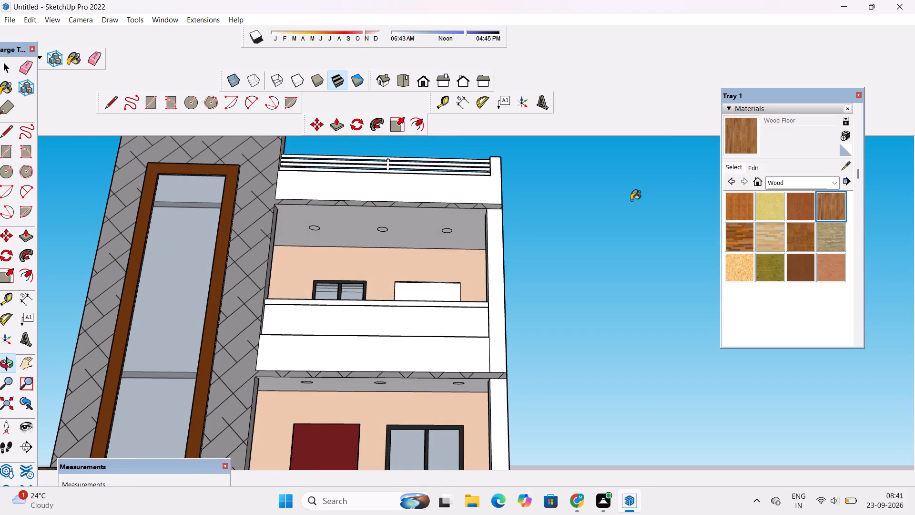
{"action": "left_click", "coordinate": [464, 227]}
{"action": "scroll", "coordinate": [429, 237], "scroll_direction": "down", "scroll_amount": 5}
{"action": "scroll", "coordinate": [429, 327], "scroll_direction": "up", "scroll_amount": 5}
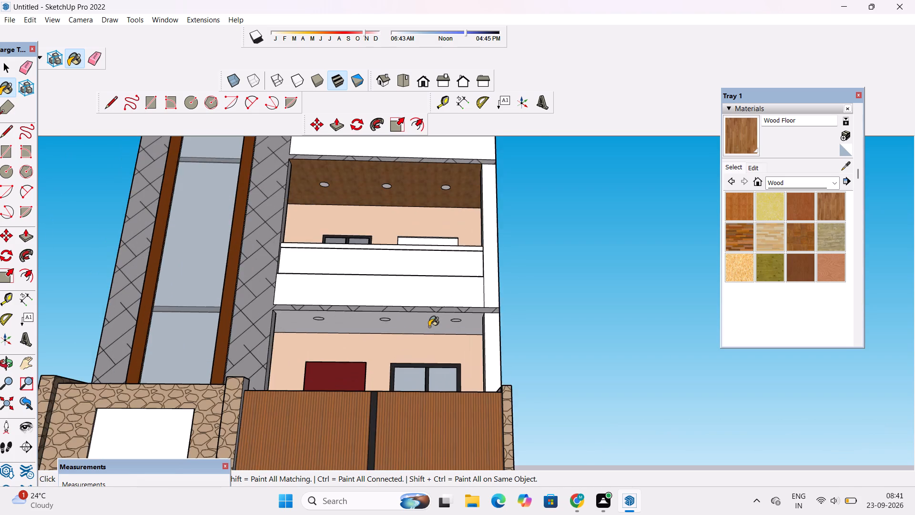
{"action": "scroll", "coordinate": [429, 327], "scroll_direction": "up", "scroll_amount": 3}
{"action": "left_click", "coordinate": [430, 318]}
Paint the white upper-floor door behind the balcony with Wood Cherry Original from the Wood collection.
{"action": "scroll", "coordinate": [456, 299], "scroll_direction": "down", "scroll_amount": 5}
{"action": "key", "text": "o"}
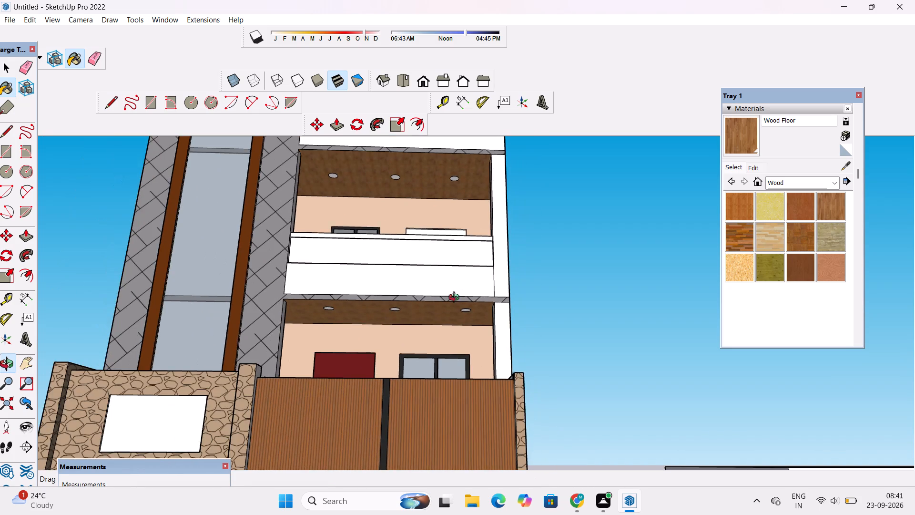
{"action": "scroll", "coordinate": [451, 280], "scroll_direction": "down", "scroll_amount": 4}
{"action": "left_click_drag", "start_coordinate": [450, 277], "coordinate": [456, 412]}
{"action": "scroll", "coordinate": [445, 220], "scroll_direction": "up", "scroll_amount": 6}
{"action": "left_click_drag", "start_coordinate": [454, 271], "coordinate": [454, 288]}
{"action": "left_click_drag", "start_coordinate": [454, 289], "coordinate": [436, 272], "text": "shift"}
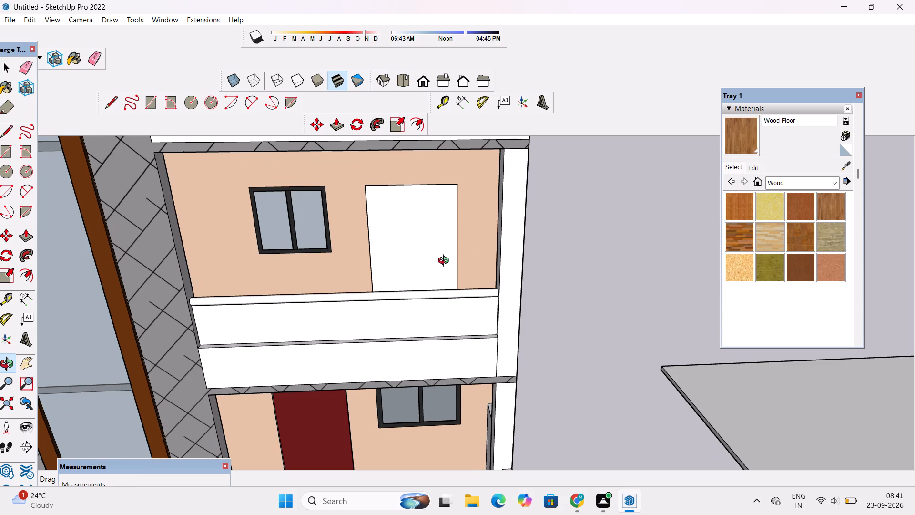
{"action": "scroll", "coordinate": [579, 254], "scroll_direction": "down", "scroll_amount": 1}
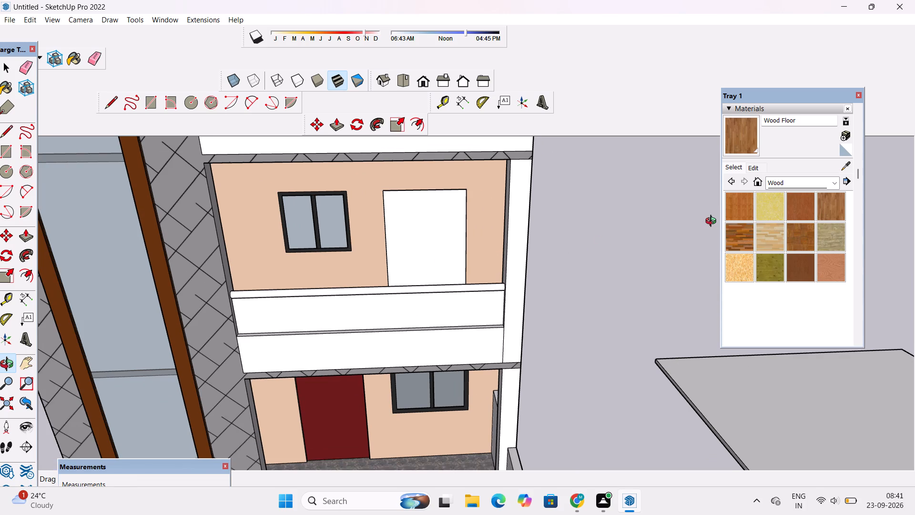
{"action": "scroll", "coordinate": [773, 234], "scroll_direction": "down", "scroll_amount": 1}
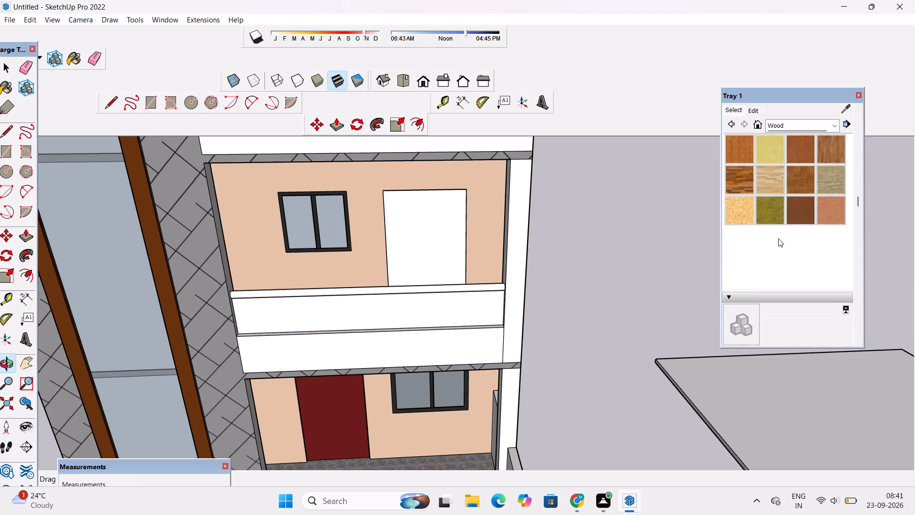
{"action": "scroll", "coordinate": [791, 231], "scroll_direction": "up", "scroll_amount": 1}
{"action": "left_click", "coordinate": [803, 210]}
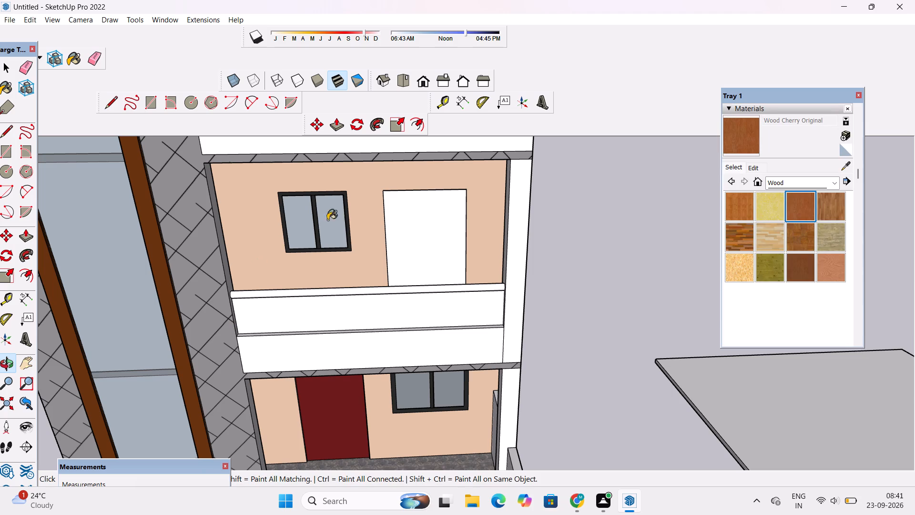
{"action": "left_click", "coordinate": [418, 220]}
Paint the reveals around the upper-floor balcony door, along its top and both sides, with Wood Cherry Original.
{"action": "key", "text": "o"}
{"action": "scroll", "coordinate": [419, 236], "scroll_direction": "up", "scroll_amount": 4}
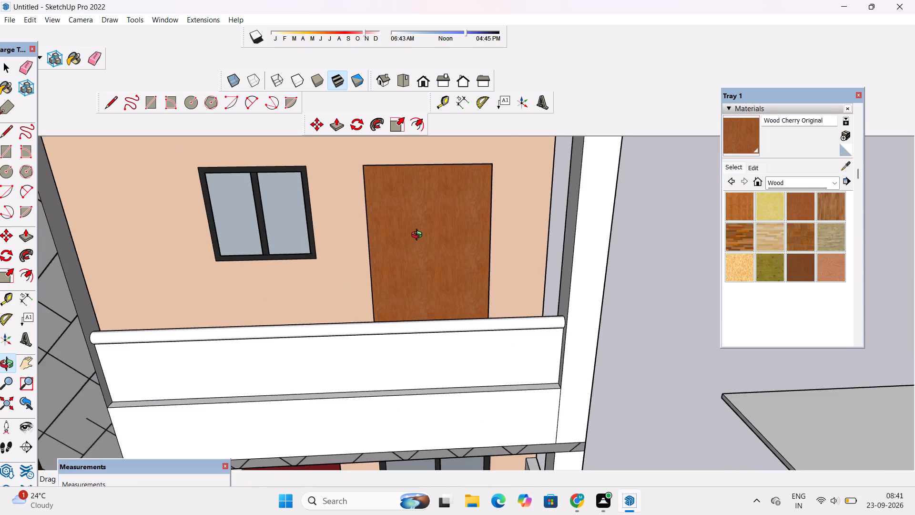
{"action": "left_click_drag", "start_coordinate": [445, 241], "coordinate": [364, 264]}
{"action": "scroll", "coordinate": [435, 241], "scroll_direction": "up", "scroll_amount": 8}
{"action": "left_click_drag", "start_coordinate": [403, 267], "coordinate": [391, 278], "text": "shift"}
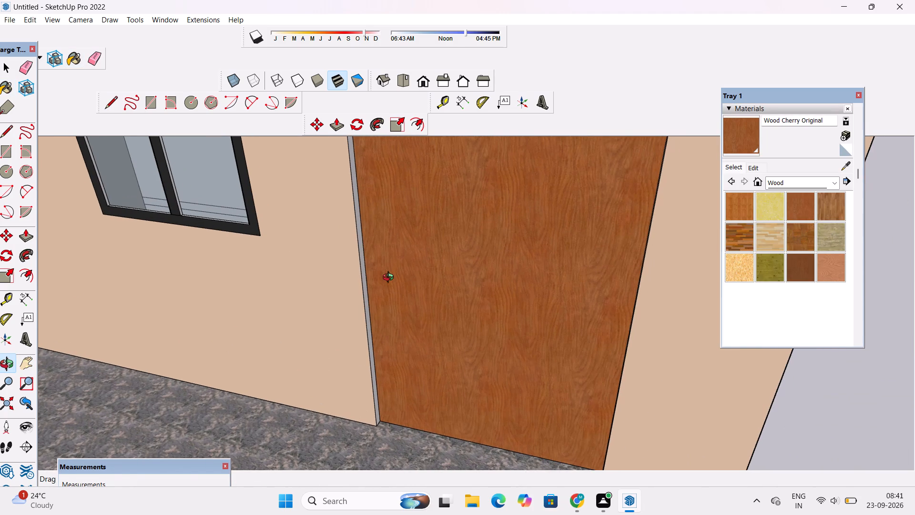
{"action": "left_click_drag", "start_coordinate": [390, 267], "coordinate": [383, 371], "text": "shift"}
{"action": "scroll", "coordinate": [376, 329], "scroll_direction": "down", "scroll_amount": 4}
{"action": "left_click_drag", "start_coordinate": [376, 322], "coordinate": [388, 261], "text": "shift"}
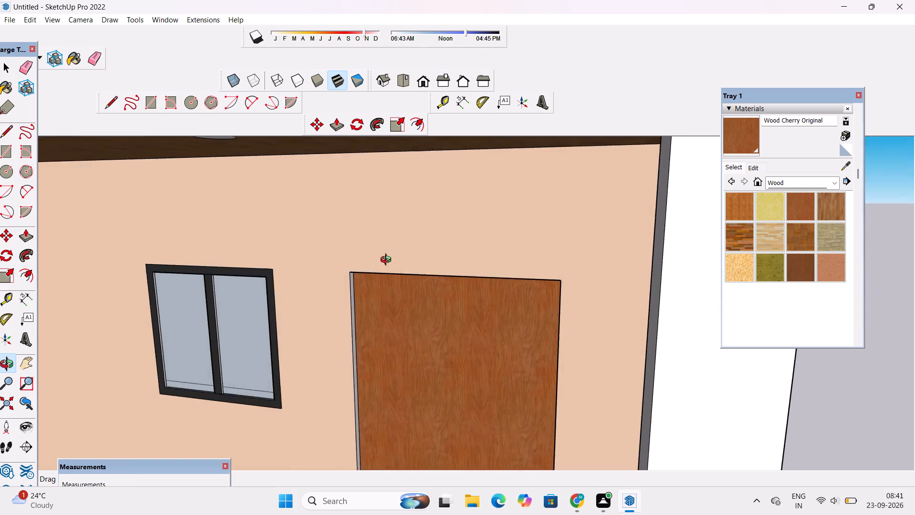
{"action": "left_click_drag", "start_coordinate": [388, 261], "coordinate": [386, 220], "text": "shift"}
{"action": "left_click_drag", "start_coordinate": [381, 360], "coordinate": [389, 307]}
{"action": "left_click_drag", "start_coordinate": [386, 329], "coordinate": [389, 342], "text": "shift"}
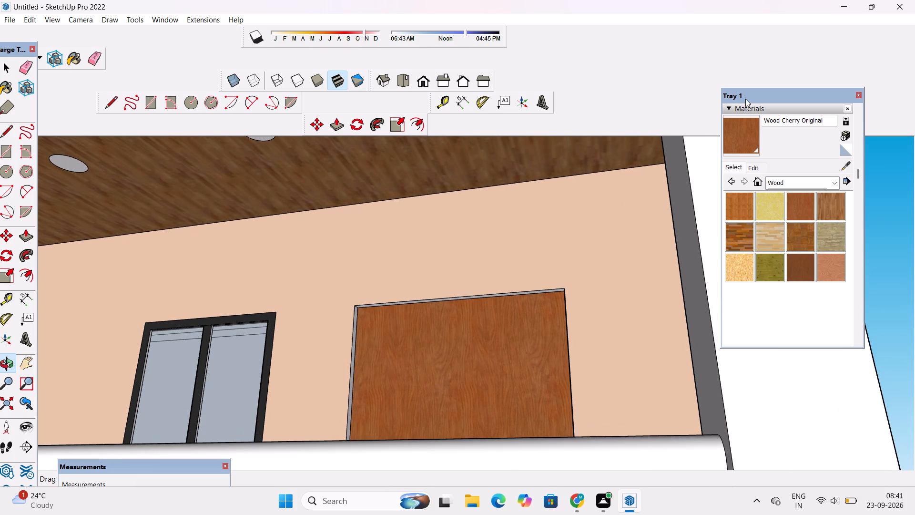
{"action": "left_click_drag", "start_coordinate": [740, 122], "coordinate": [740, 130]}
{"action": "scroll", "coordinate": [333, 319], "scroll_direction": "up", "scroll_amount": 5}
{"action": "scroll", "coordinate": [382, 315], "scroll_direction": "up", "scroll_amount": 6}
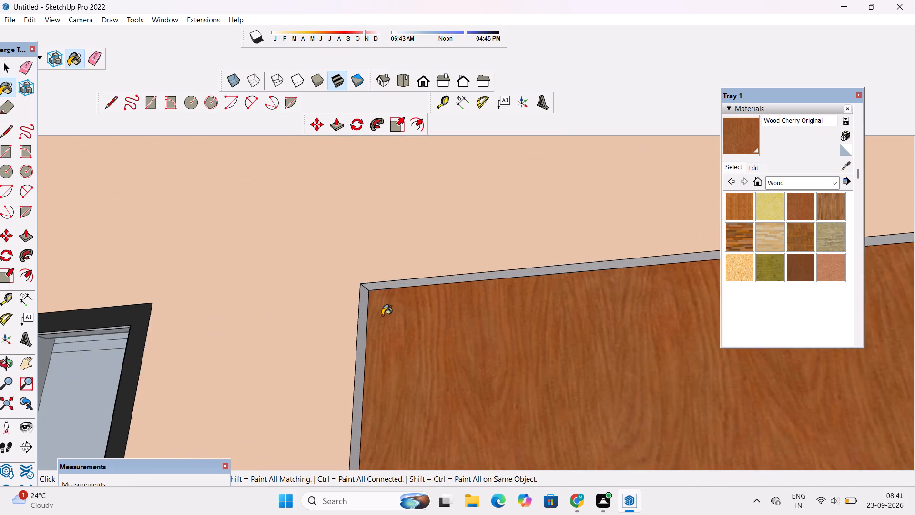
{"action": "scroll", "coordinate": [376, 318], "scroll_direction": "up", "scroll_amount": 4}
{"action": "left_click", "coordinate": [354, 312]}
{"action": "left_click", "coordinate": [379, 264]}
{"action": "scroll", "coordinate": [364, 265], "scroll_direction": "down", "scroll_amount": 6}
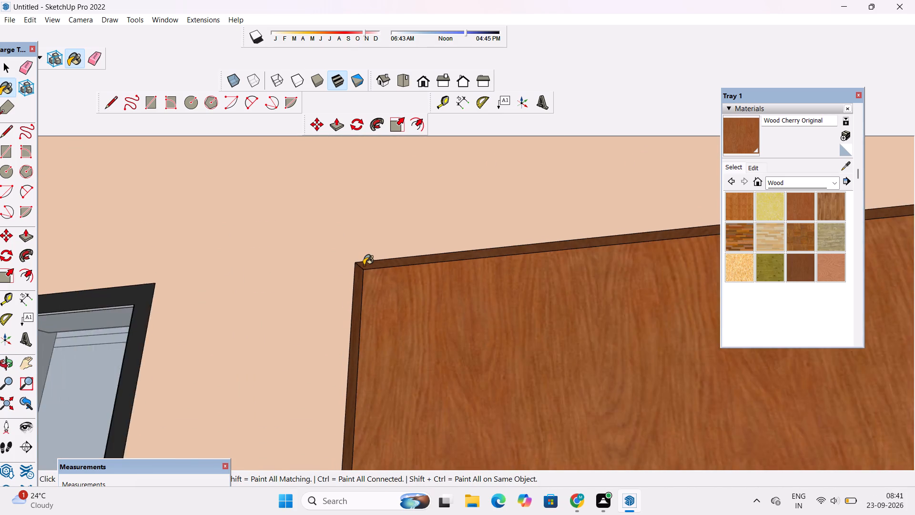
{"action": "scroll", "coordinate": [364, 265], "scroll_direction": "down", "scroll_amount": 10}
{"action": "scroll", "coordinate": [579, 278], "scroll_direction": "up", "scroll_amount": 17}
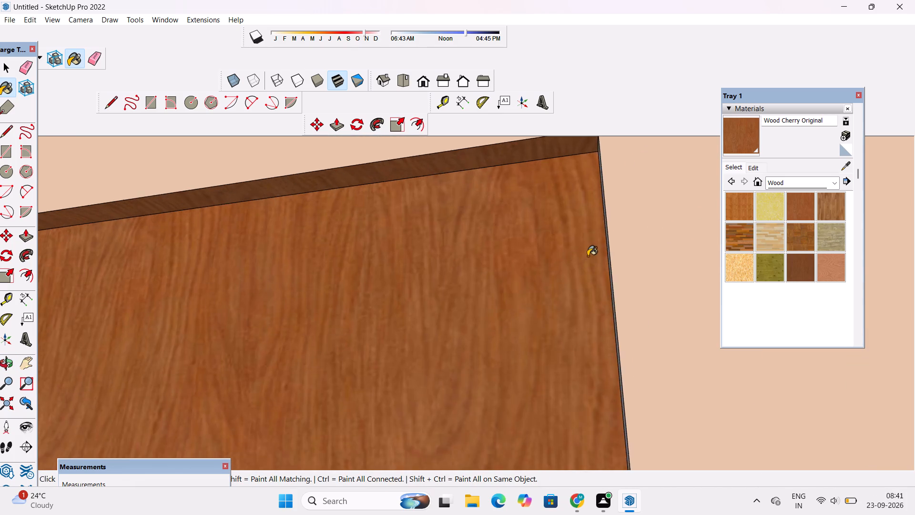
{"action": "scroll", "coordinate": [588, 256], "scroll_direction": "up", "scroll_amount": 13}
{"action": "left_click", "coordinate": [699, 185]}
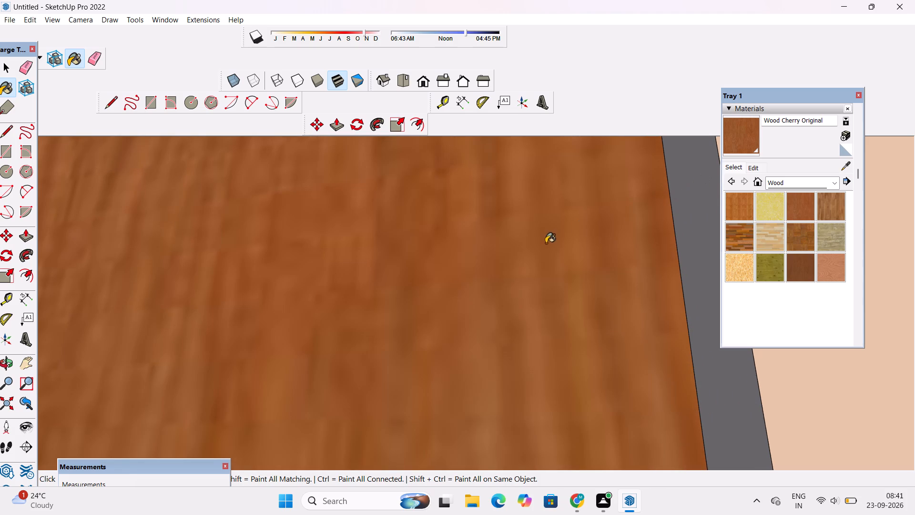
Examine the upper-floor door, the roof railing and the whole front facade from several angles.
{"action": "key", "text": "o"}
{"action": "scroll", "coordinate": [441, 272], "scroll_direction": "down", "scroll_amount": 16}
{"action": "scroll", "coordinate": [436, 260], "scroll_direction": "up", "scroll_amount": 1}
{"action": "scroll", "coordinate": [436, 257], "scroll_direction": "down", "scroll_amount": 6}
{"action": "left_click_drag", "start_coordinate": [452, 248], "coordinate": [477, 319]}
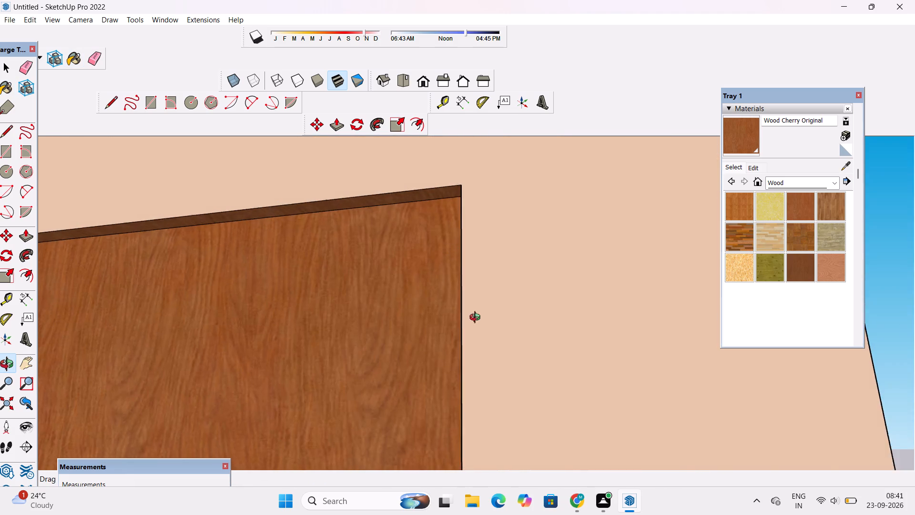
{"action": "left_click_drag", "start_coordinate": [477, 319], "coordinate": [479, 328]}
{"action": "scroll", "coordinate": [478, 307], "scroll_direction": "down", "scroll_amount": 12}
{"action": "left_click_drag", "start_coordinate": [483, 323], "coordinate": [488, 439]}
{"action": "scroll", "coordinate": [476, 368], "scroll_direction": "down", "scroll_amount": 7}
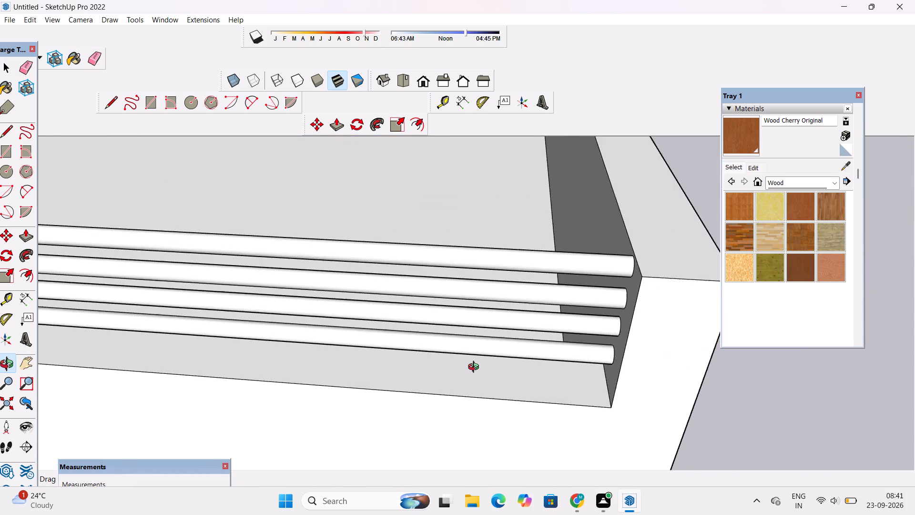
{"action": "scroll", "coordinate": [476, 368], "scroll_direction": "down", "scroll_amount": 3}
{"action": "left_click_drag", "start_coordinate": [463, 390], "coordinate": [521, 283], "text": "shift"}
{"action": "scroll", "coordinate": [528, 266], "scroll_direction": "down", "scroll_amount": 7}
{"action": "left_click_drag", "start_coordinate": [471, 381], "coordinate": [487, 328]}
{"action": "left_click_drag", "start_coordinate": [469, 388], "coordinate": [504, 279], "text": "shift"}
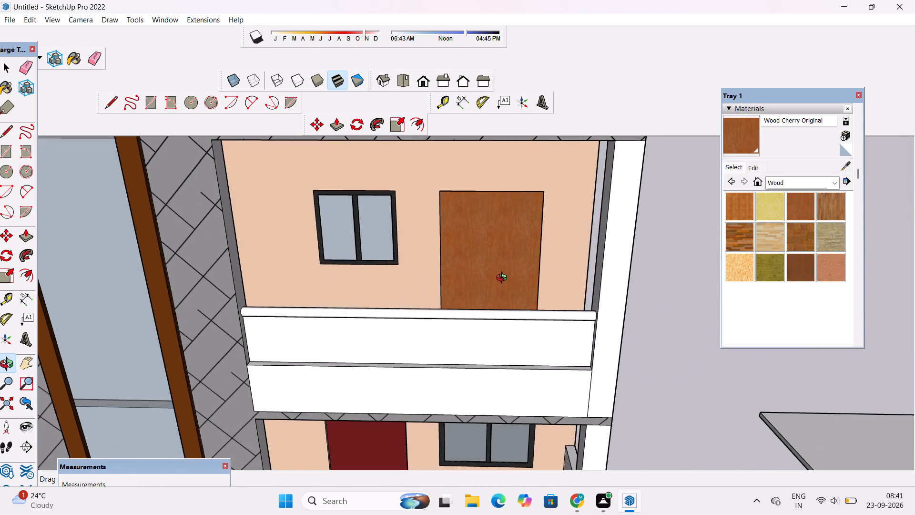
{"action": "scroll", "coordinate": [504, 279], "scroll_direction": "down", "scroll_amount": 5}
{"action": "left_click_drag", "start_coordinate": [506, 322], "coordinate": [510, 300]}
{"action": "left_click_drag", "start_coordinate": [534, 292], "coordinate": [508, 309], "text": "shift"}
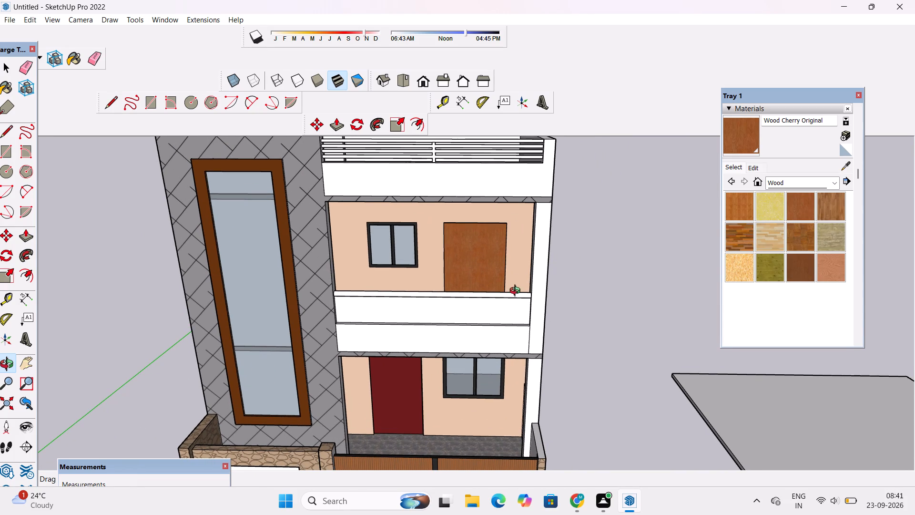
{"action": "scroll", "coordinate": [498, 311], "scroll_direction": "down", "scroll_amount": 1}
{"action": "left_click_drag", "start_coordinate": [498, 311], "coordinate": [486, 316], "text": "shift"}
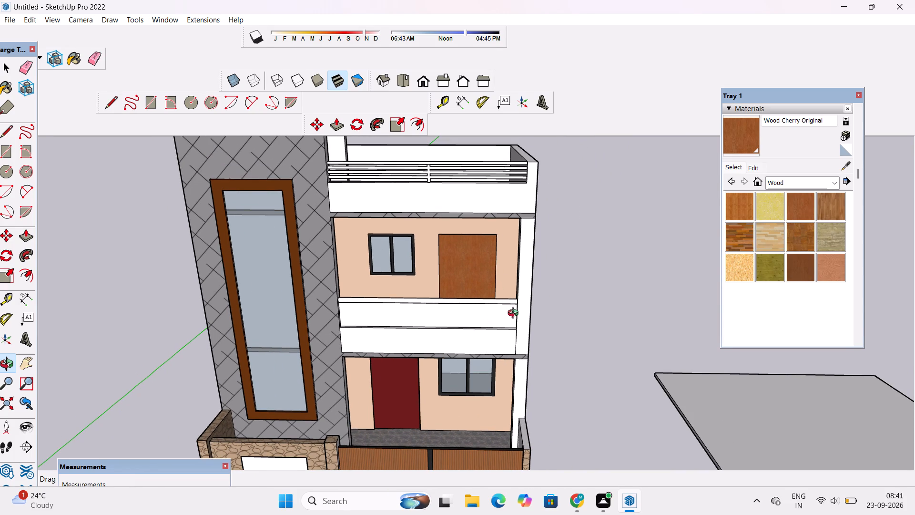
Paint the outer and inner faces of the balcony railing panel with Translucent Glass Gray from the Glass and Mirrors collection.
{"action": "left_click", "coordinate": [792, 180]}
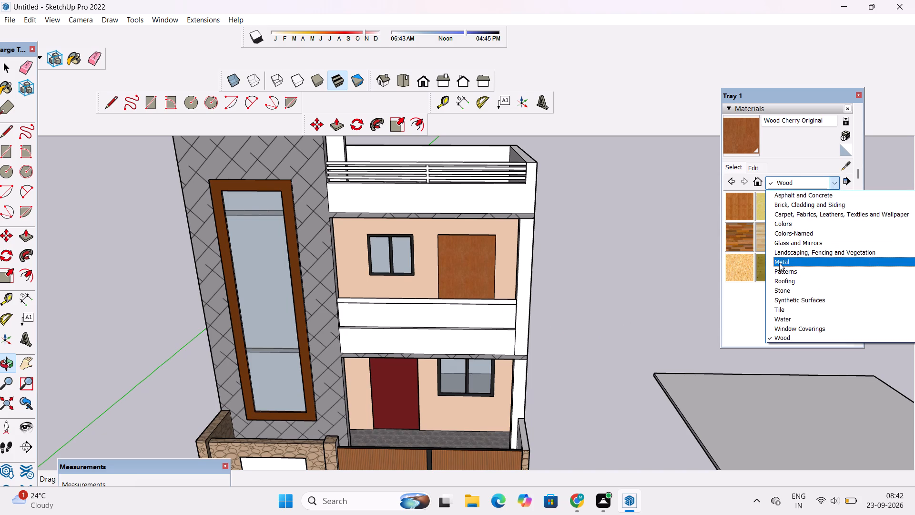
{"action": "left_click", "coordinate": [803, 246]}
{"action": "left_click", "coordinate": [829, 235]}
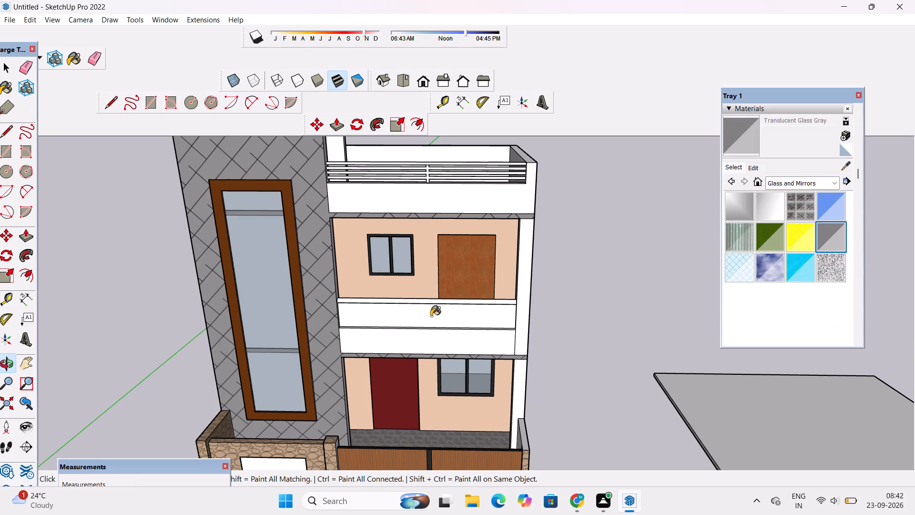
{"action": "scroll", "coordinate": [446, 310], "scroll_direction": "up", "scroll_amount": 4}
{"action": "left_click", "coordinate": [446, 310]}
{"action": "key", "text": "o"}
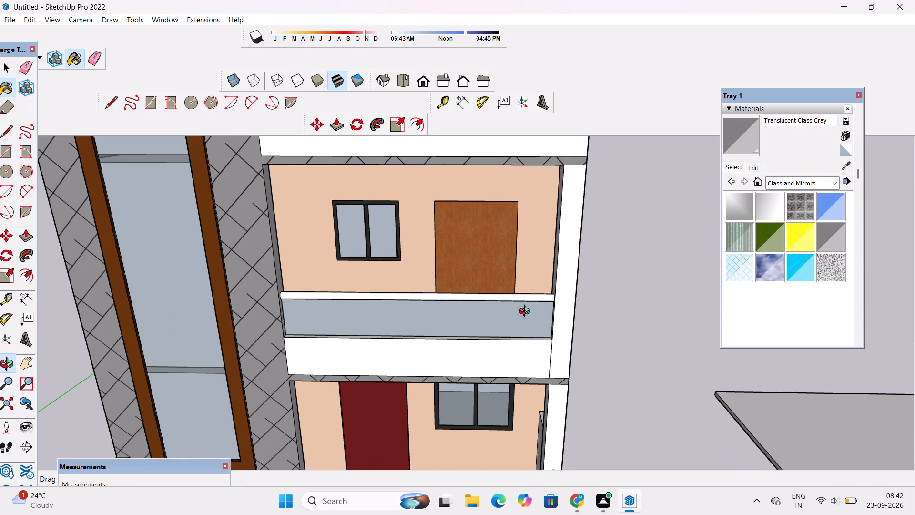
{"action": "left_click_drag", "start_coordinate": [545, 312], "coordinate": [181, 366]}
{"action": "scroll", "coordinate": [393, 345], "scroll_direction": "up", "scroll_amount": 5}
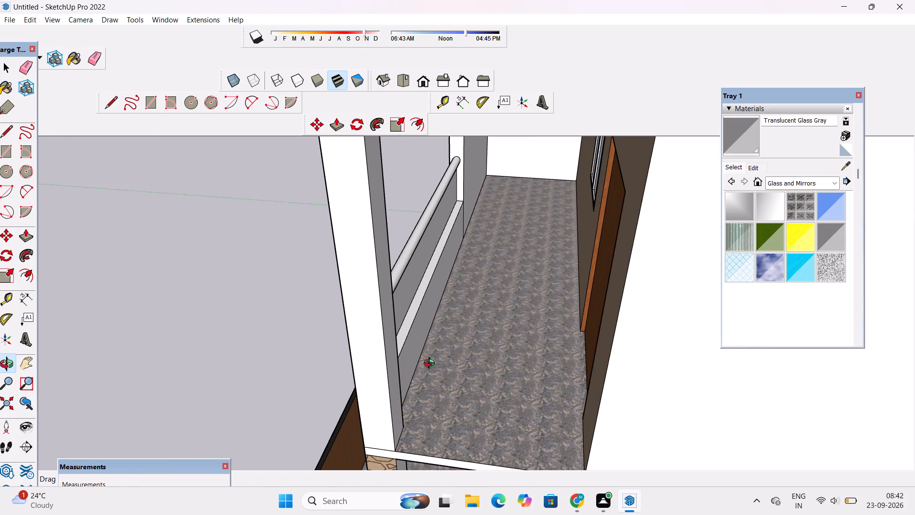
{"action": "left_click_drag", "start_coordinate": [431, 365], "coordinate": [400, 357], "text": "shift"}
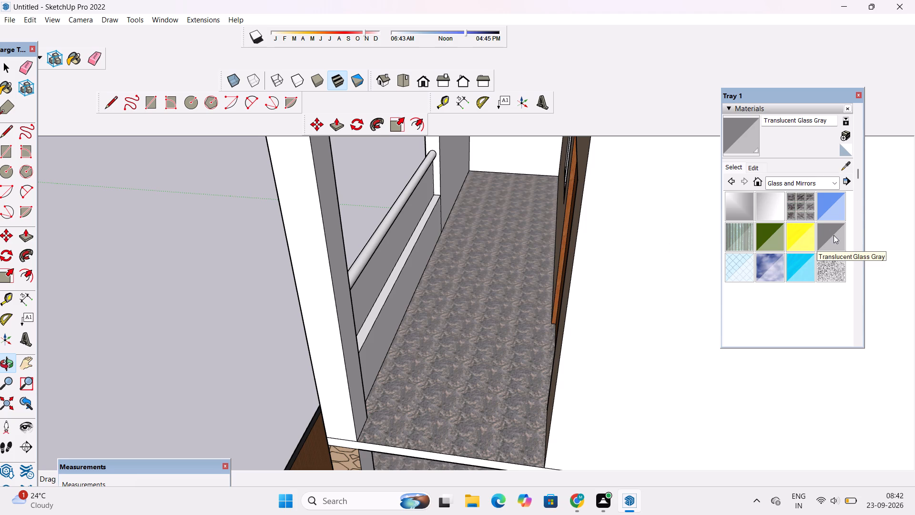
{"action": "left_click", "coordinate": [834, 235]}
{"action": "left_click", "coordinate": [372, 291]}
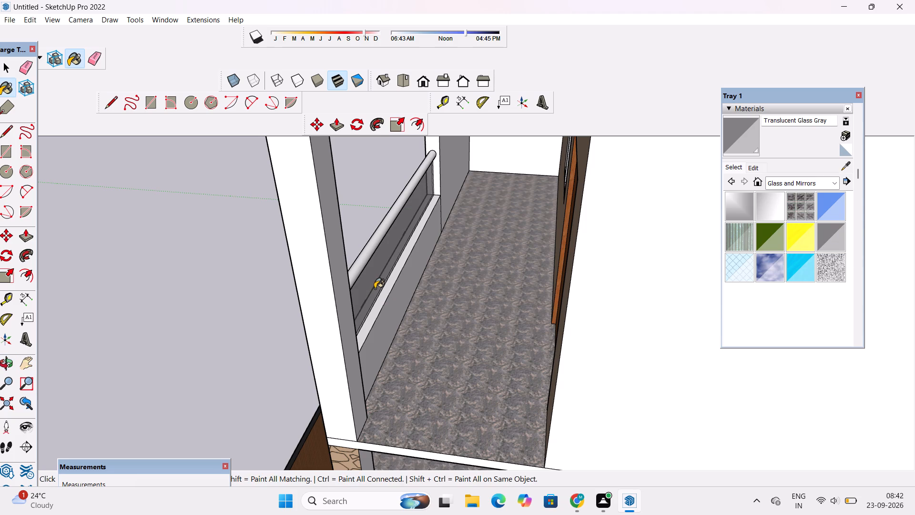
Paint the balcony's round handrail with the near-black shade from the Colors-Named collection.
{"action": "left_click", "coordinate": [793, 185]}
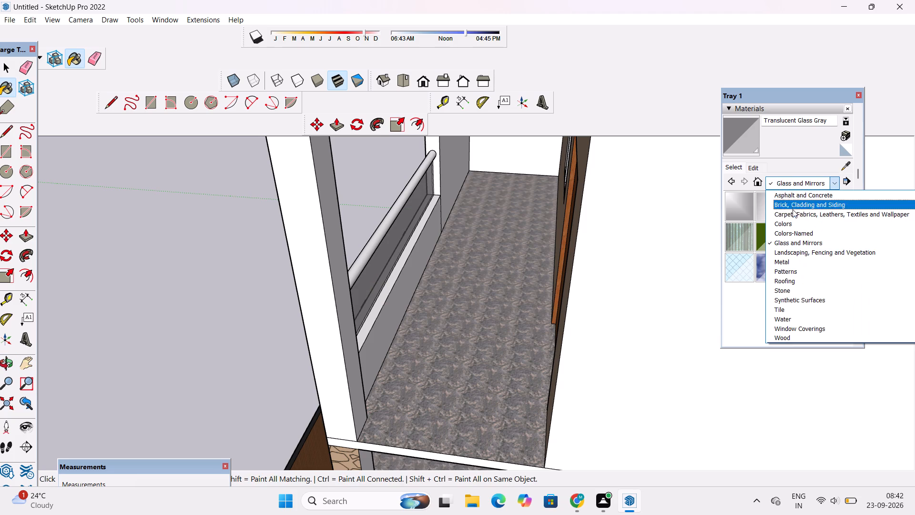
{"action": "left_click", "coordinate": [794, 233]}
{"action": "scroll", "coordinate": [773, 268], "scroll_direction": "down", "scroll_amount": 3}
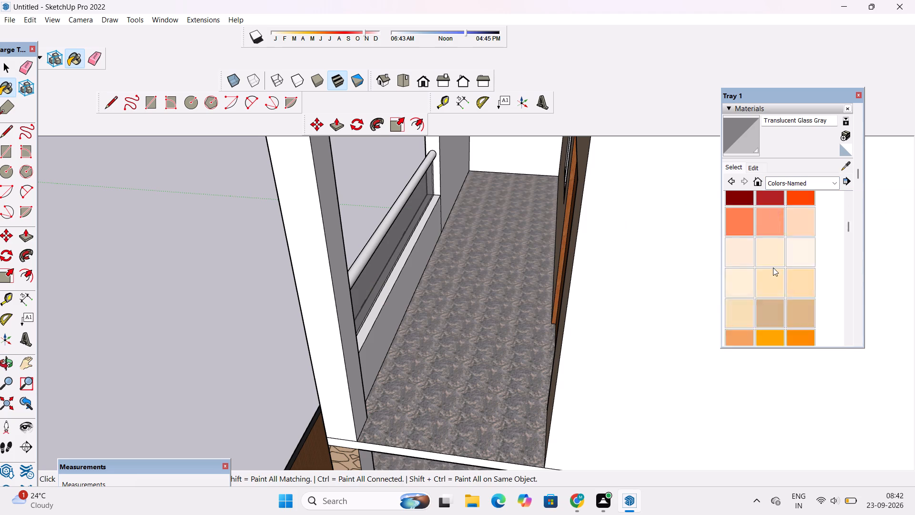
{"action": "scroll", "coordinate": [773, 268], "scroll_direction": "down", "scroll_amount": 14}
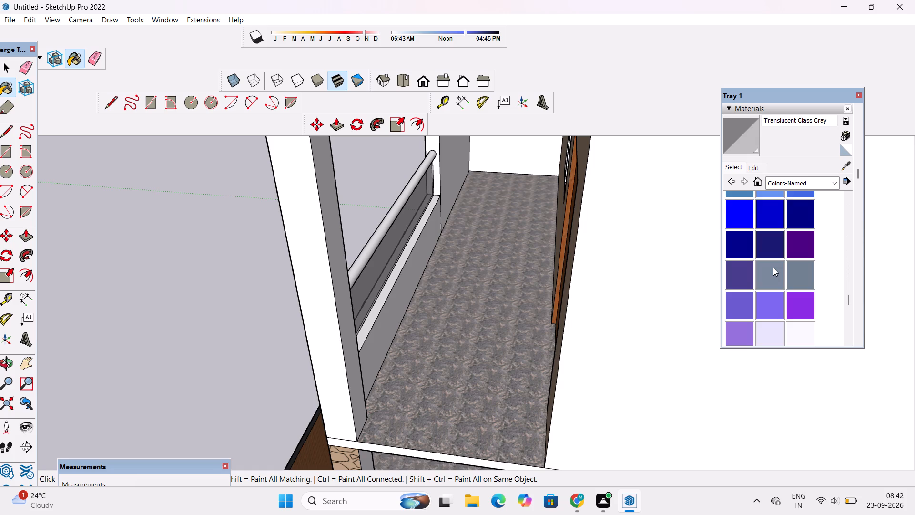
{"action": "scroll", "coordinate": [773, 268], "scroll_direction": "down", "scroll_amount": 9}
{"action": "scroll", "coordinate": [773, 268], "scroll_direction": "up", "scroll_amount": 3}
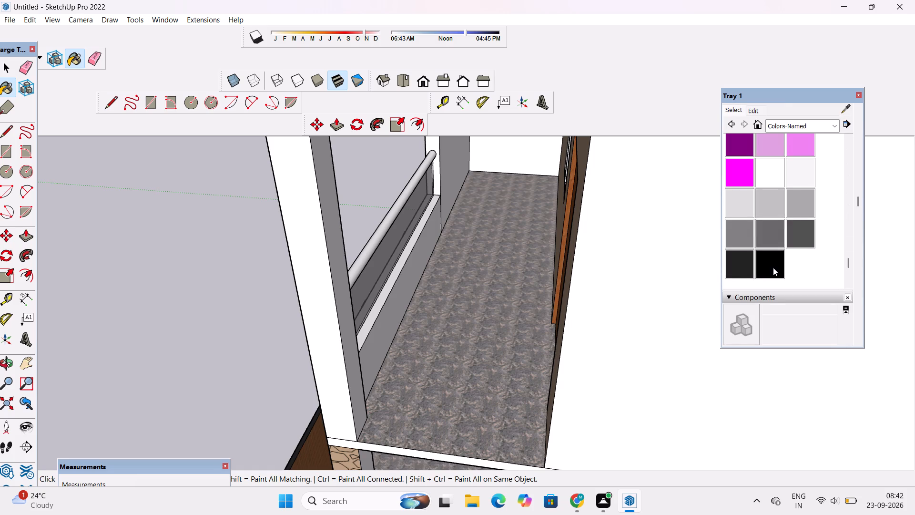
{"action": "left_click", "coordinate": [741, 270]}
{"action": "scroll", "coordinate": [357, 241], "scroll_direction": "up", "scroll_amount": 3}
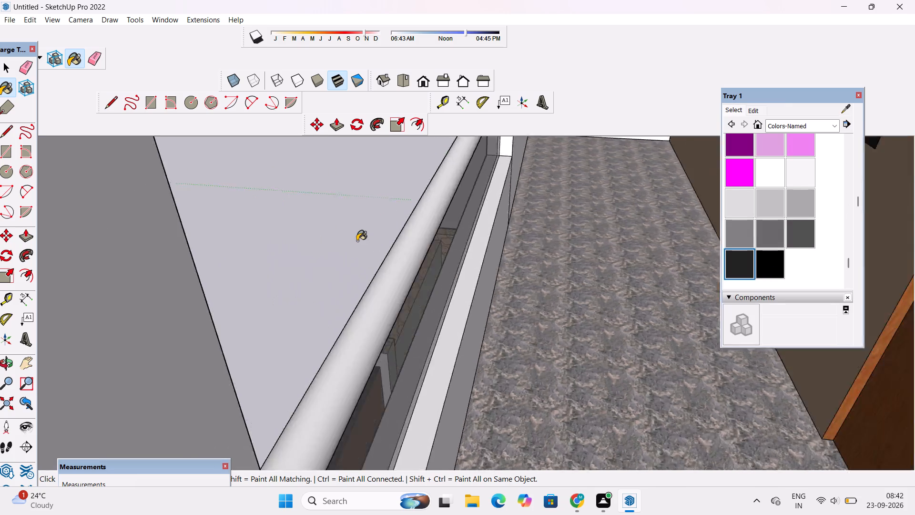
{"action": "scroll", "coordinate": [357, 241], "scroll_direction": "up", "scroll_amount": 2}
{"action": "scroll", "coordinate": [389, 248], "scroll_direction": "down", "scroll_amount": 2}
{"action": "left_click", "coordinate": [445, 256]}
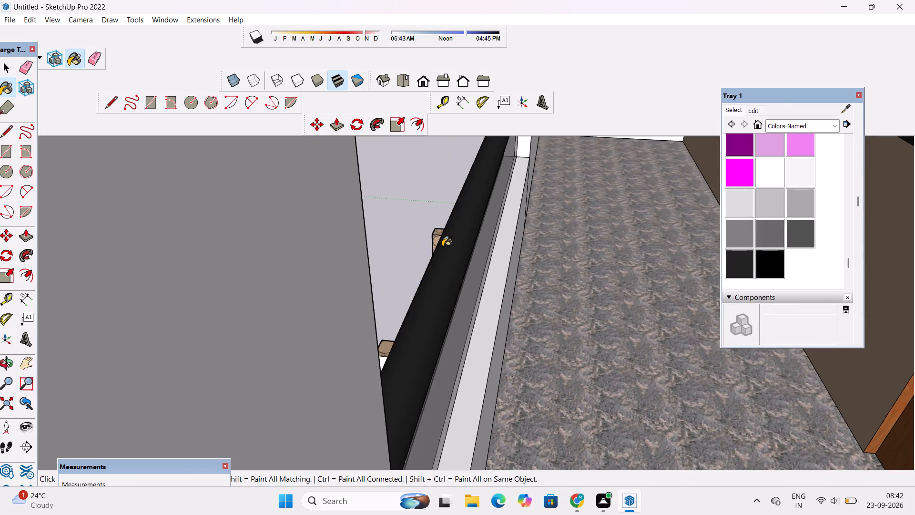
Examine the balcony railing, roof parapet and overall front facade from close up and from a distance.
{"action": "key", "text": "o"}
{"action": "scroll", "coordinate": [445, 245], "scroll_direction": "down", "scroll_amount": 3}
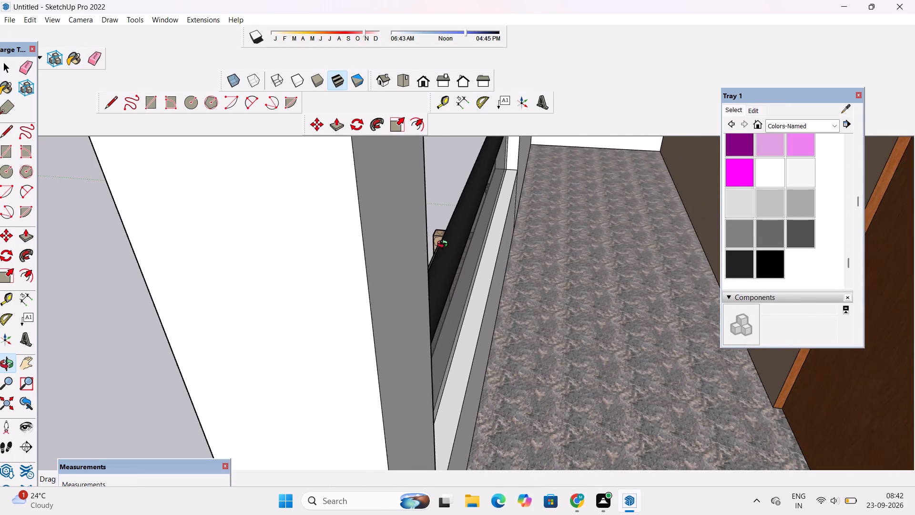
{"action": "scroll", "coordinate": [445, 245], "scroll_direction": "down", "scroll_amount": 10}
{"action": "scroll", "coordinate": [410, 270], "scroll_direction": "up", "scroll_amount": 1}
{"action": "scroll", "coordinate": [410, 270], "scroll_direction": "down", "scroll_amount": 4}
{"action": "left_click_drag", "start_coordinate": [237, 332], "coordinate": [396, 337]}
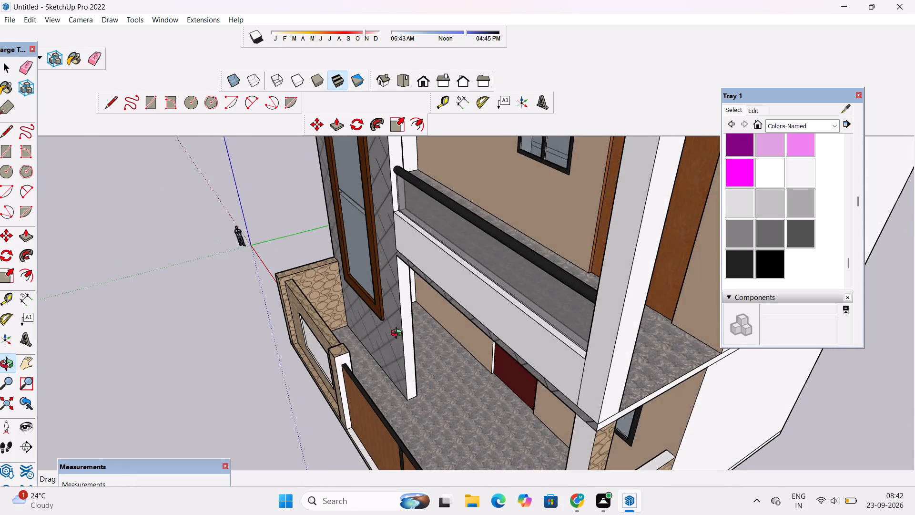
{"action": "scroll", "coordinate": [407, 321], "scroll_direction": "down", "scroll_amount": 5}
{"action": "left_click_drag", "start_coordinate": [354, 342], "coordinate": [486, 337]}
{"action": "scroll", "coordinate": [487, 329], "scroll_direction": "down", "scroll_amount": 3}
{"action": "left_click_drag", "start_coordinate": [486, 323], "coordinate": [414, 332], "text": "shift"}
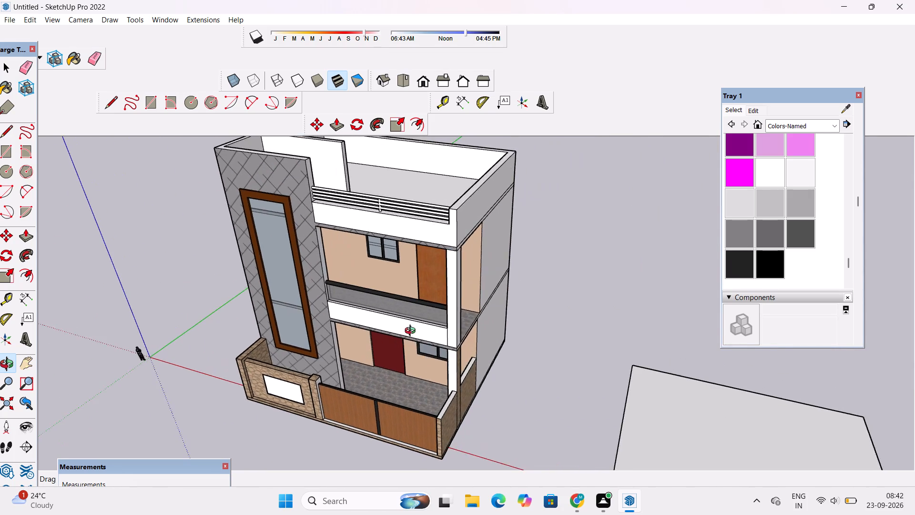
{"action": "scroll", "coordinate": [412, 331], "scroll_direction": "down", "scroll_amount": 5}
{"action": "left_click_drag", "start_coordinate": [392, 336], "coordinate": [437, 305]}
{"action": "scroll", "coordinate": [437, 301], "scroll_direction": "up", "scroll_amount": 8}
{"action": "left_click_drag", "start_coordinate": [415, 342], "coordinate": [415, 343]}
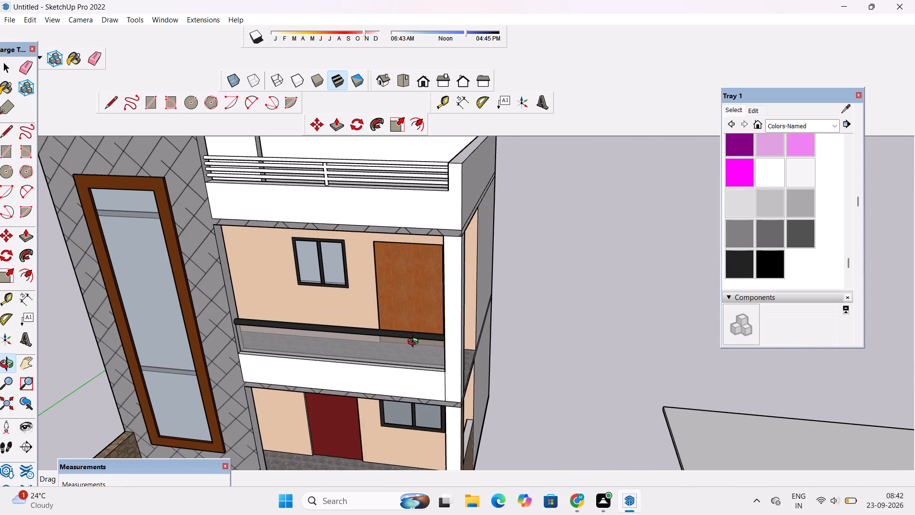
{"action": "left_click_drag", "start_coordinate": [415, 343], "coordinate": [456, 306]}
{"action": "scroll", "coordinate": [457, 296], "scroll_direction": "down", "scroll_amount": 5}
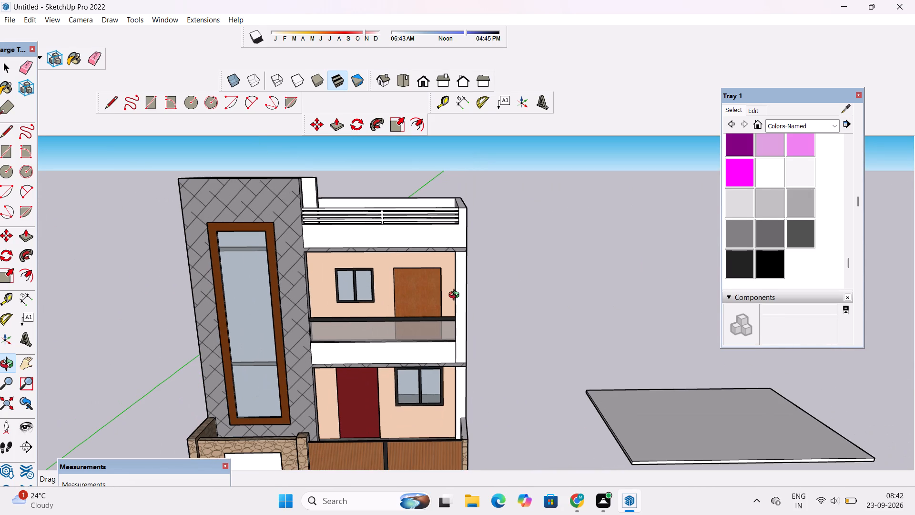
{"action": "scroll", "coordinate": [455, 295], "scroll_direction": "down", "scroll_amount": 4}
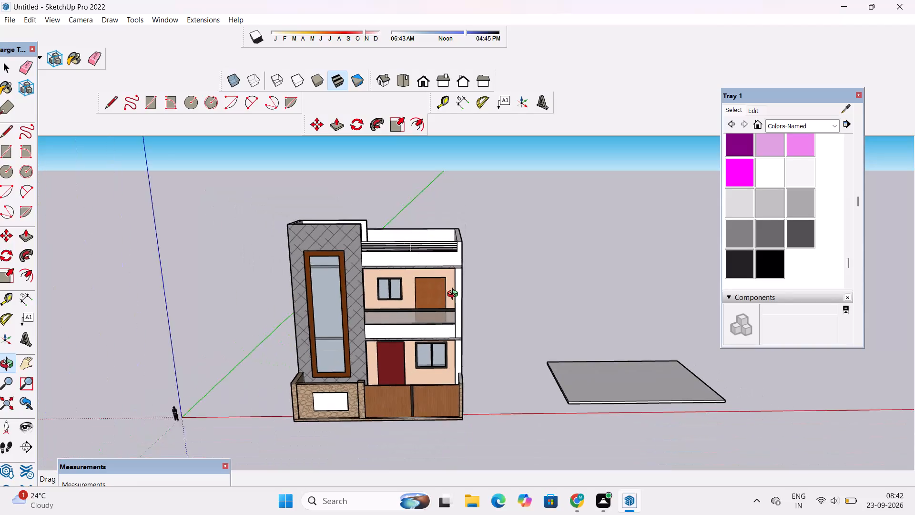
{"action": "scroll", "coordinate": [455, 295], "scroll_direction": "down", "scroll_amount": 2}
{"action": "left_click_drag", "start_coordinate": [456, 291], "coordinate": [454, 317]}
{"action": "scroll", "coordinate": [456, 268], "scroll_direction": "up", "scroll_amount": 10}
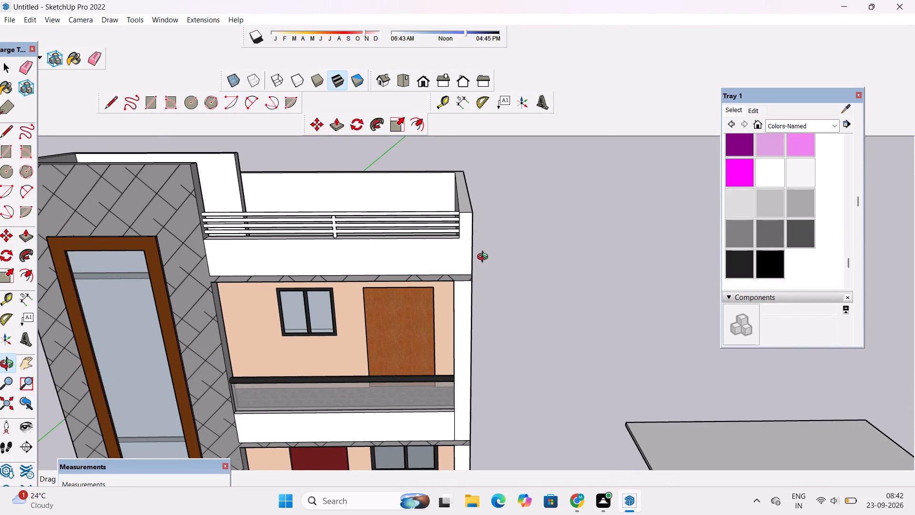
{"action": "left_click_drag", "start_coordinate": [485, 258], "coordinate": [312, 289]}
{"action": "scroll", "coordinate": [353, 281], "scroll_direction": "down", "scroll_amount": 7}
{"action": "left_click_drag", "start_coordinate": [358, 301], "coordinate": [491, 265]}
{"action": "left_click_drag", "start_coordinate": [400, 356], "coordinate": [477, 341]}
{"action": "left_click_drag", "start_coordinate": [456, 366], "coordinate": [459, 327], "text": "shift"}
{"action": "left_click_drag", "start_coordinate": [468, 345], "coordinate": [450, 342]}
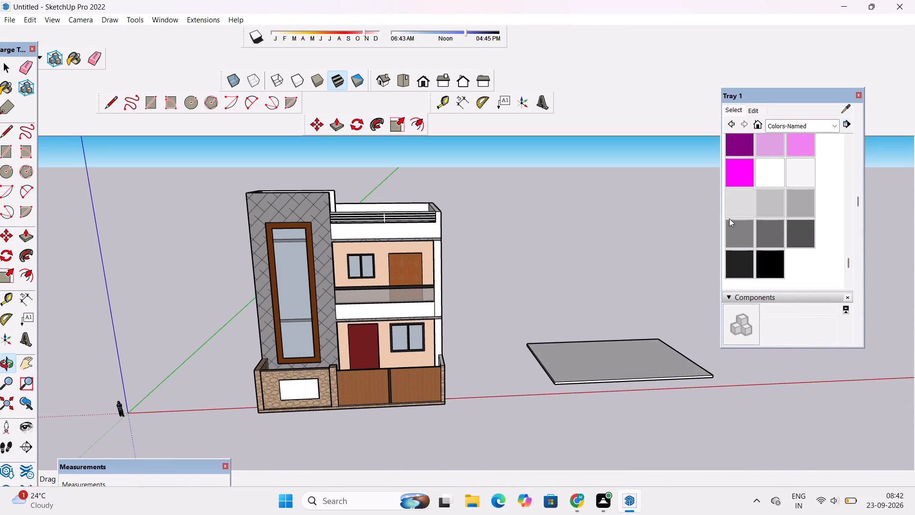
Paint the white front face of the roof parapet below the railing with 0118_Thistle from the Colors-Named collection.
{"action": "scroll", "coordinate": [749, 199], "scroll_direction": "up", "scroll_amount": 1}
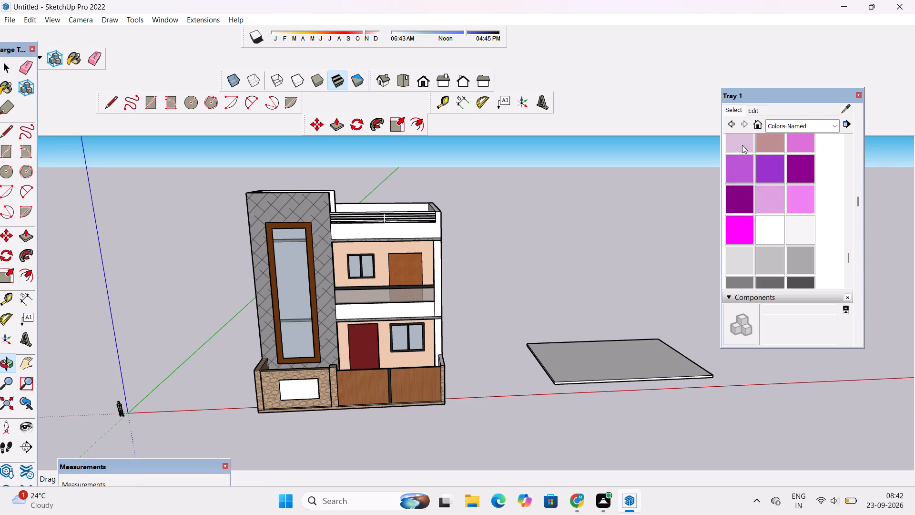
{"action": "left_click", "coordinate": [742, 145]}
{"action": "left_click", "coordinate": [401, 223]}
{"action": "left_click", "coordinate": [400, 226]}
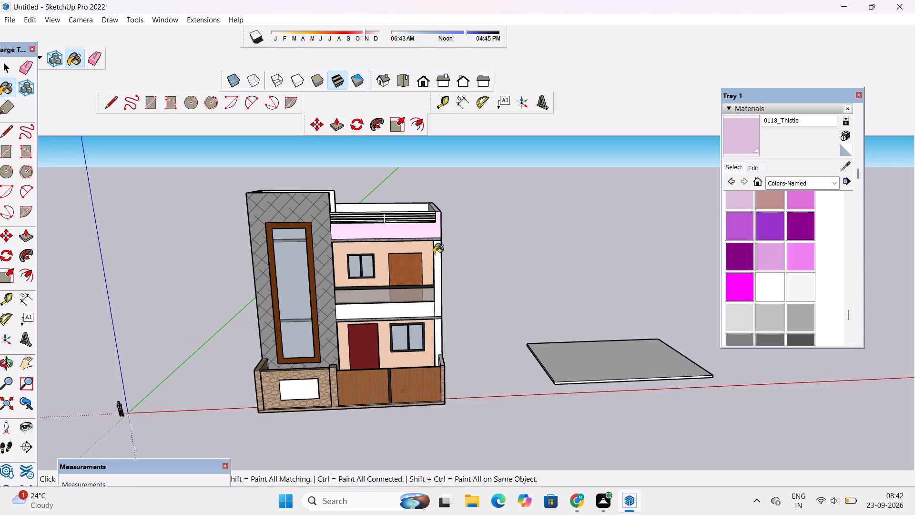
Paint the balcony's lower front band and the facade's end pillar on both floors with 0118_Thistle.
{"action": "left_click", "coordinate": [438, 272]}
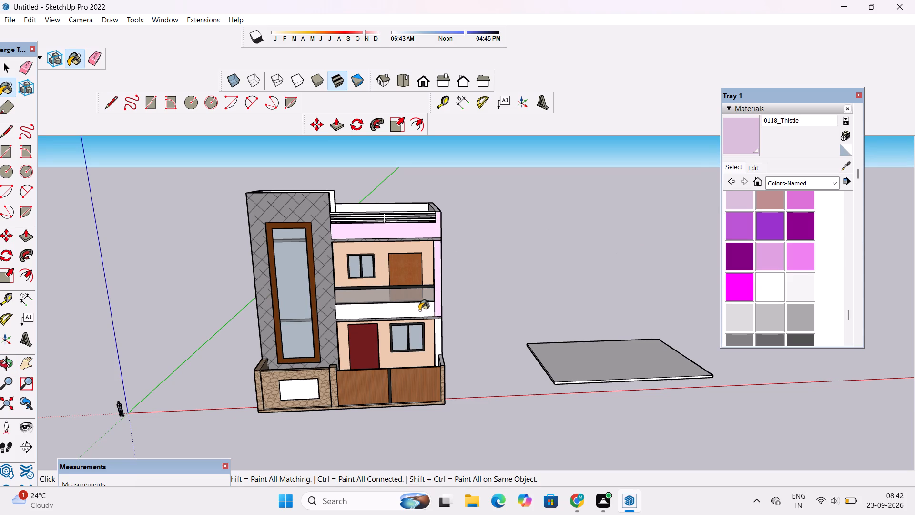
{"action": "left_click", "coordinate": [418, 309]}
{"action": "scroll", "coordinate": [430, 339], "scroll_direction": "up", "scroll_amount": 5}
{"action": "left_click", "coordinate": [441, 324]}
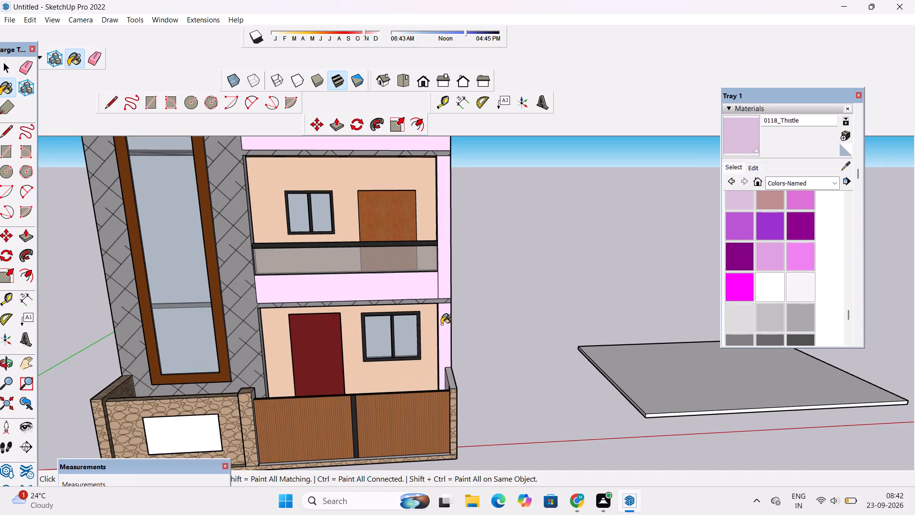
{"action": "scroll", "coordinate": [418, 319], "scroll_direction": "down", "scroll_amount": 12}
{"action": "scroll", "coordinate": [395, 334], "scroll_direction": "up", "scroll_amount": 4}
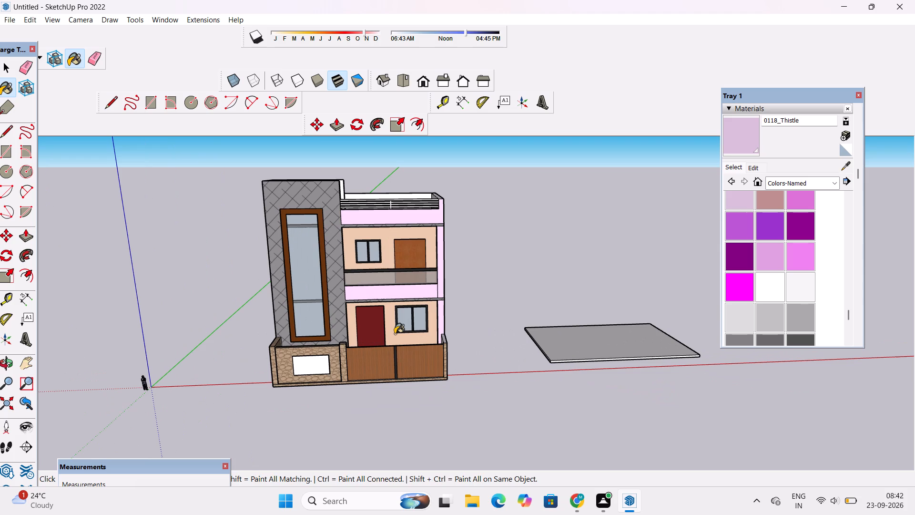
{"action": "key", "text": "space"}
Examine the painted front facade, balcony ceiling and roof parapet from below, above and at a distance.
{"action": "scroll", "coordinate": [430, 227], "scroll_direction": "up", "scroll_amount": 17}
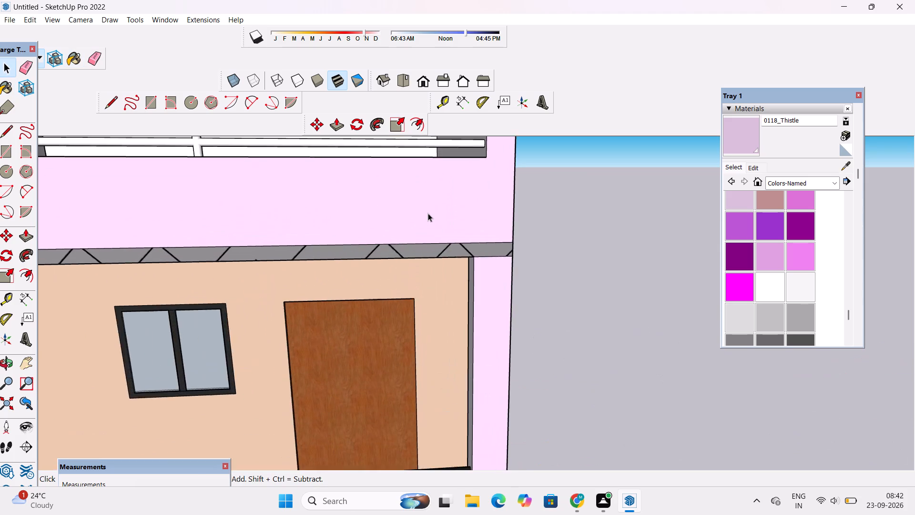
{"action": "scroll", "coordinate": [428, 213], "scroll_direction": "down", "scroll_amount": 6}
{"action": "key", "text": "o"}
{"action": "left_click_drag", "start_coordinate": [449, 354], "coordinate": [403, 246]}
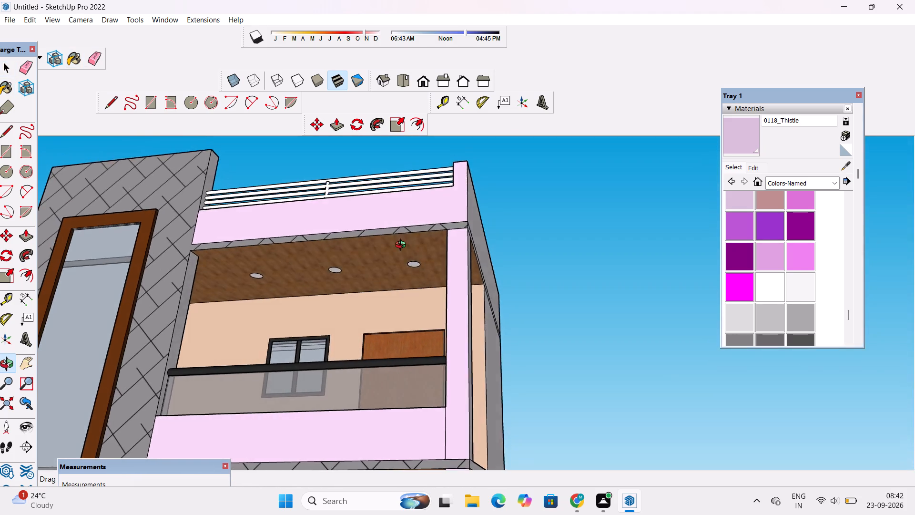
{"action": "left_click_drag", "start_coordinate": [403, 246], "coordinate": [447, 408]}
{"action": "scroll", "coordinate": [394, 297], "scroll_direction": "down", "scroll_amount": 6}
{"action": "left_click_drag", "start_coordinate": [388, 332], "coordinate": [364, 238]}
{"action": "scroll", "coordinate": [324, 244], "scroll_direction": "up", "scroll_amount": 2}
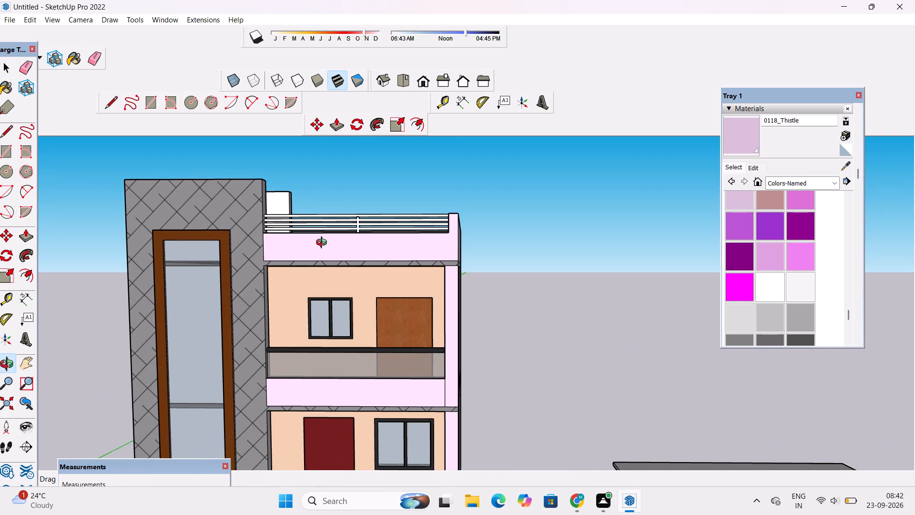
{"action": "left_click_drag", "start_coordinate": [316, 256], "coordinate": [263, 328]}
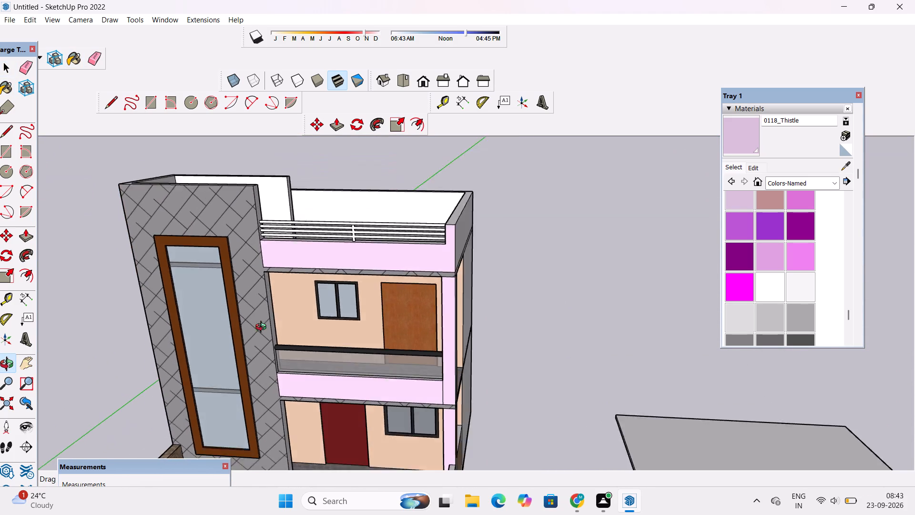
{"action": "left_click_drag", "start_coordinate": [263, 328], "coordinate": [261, 328]}
{"action": "scroll", "coordinate": [256, 319], "scroll_direction": "down", "scroll_amount": 5}
{"action": "scroll", "coordinate": [257, 317], "scroll_direction": "up", "scroll_amount": 4}
{"action": "left_click_drag", "start_coordinate": [345, 288], "coordinate": [400, 273]}
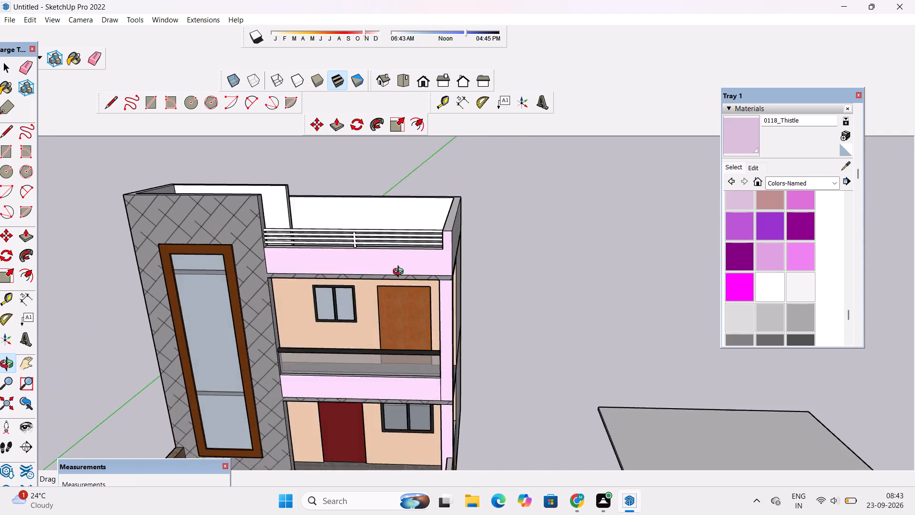
{"action": "left_click_drag", "start_coordinate": [400, 273], "coordinate": [443, 238]}
{"action": "scroll", "coordinate": [468, 222], "scroll_direction": "down", "scroll_amount": 5}
{"action": "scroll", "coordinate": [468, 222], "scroll_direction": "up", "scroll_amount": 1}
{"action": "scroll", "coordinate": [468, 222], "scroll_direction": "down", "scroll_amount": 4}
{"action": "left_click_drag", "start_coordinate": [355, 309], "coordinate": [335, 294]}
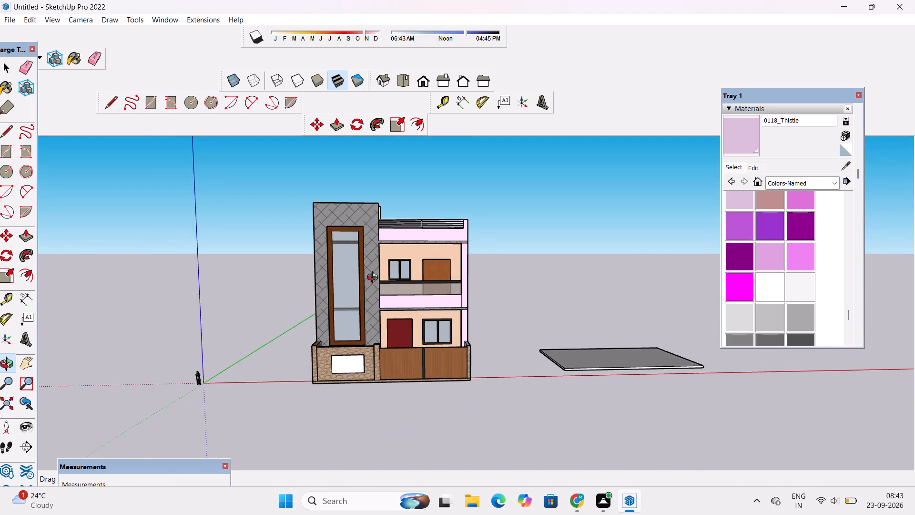
Place a guide line 1' below the top edge on the inner face of the roof-level tower's rear wall.
{"action": "left_click_drag", "start_coordinate": [396, 267], "coordinate": [382, 416]}
{"action": "scroll", "coordinate": [370, 216], "scroll_direction": "up", "scroll_amount": 3}
{"action": "left_click_drag", "start_coordinate": [381, 234], "coordinate": [212, 321]}
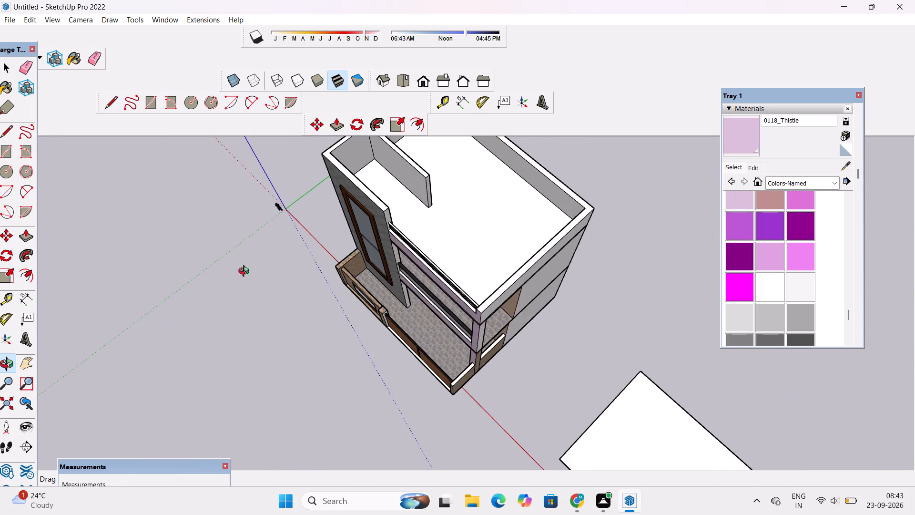
{"action": "scroll", "coordinate": [356, 139], "scroll_direction": "up", "scroll_amount": 3}
{"action": "left_click_drag", "start_coordinate": [397, 267], "coordinate": [400, 351], "text": "shift"}
{"action": "left_click_drag", "start_coordinate": [402, 352], "coordinate": [306, 275]}
{"action": "scroll", "coordinate": [341, 237], "scroll_direction": "up", "scroll_amount": 4}
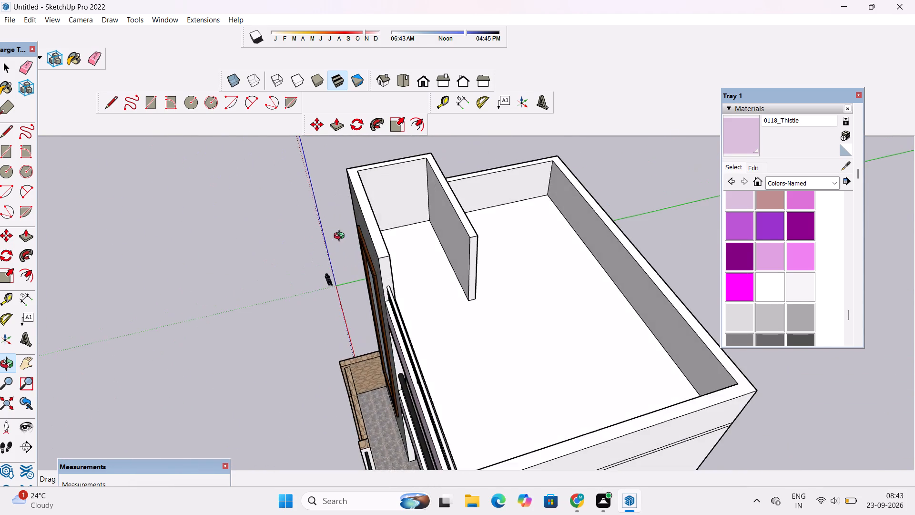
{"action": "left_click_drag", "start_coordinate": [432, 259], "coordinate": [379, 233]}
{"action": "left_click_drag", "start_coordinate": [407, 226], "coordinate": [285, 331], "text": "shift"}
{"action": "scroll", "coordinate": [288, 321], "scroll_direction": "up", "scroll_amount": 4}
{"action": "left_click_drag", "start_coordinate": [290, 322], "coordinate": [300, 304]}
{"action": "left_click_drag", "start_coordinate": [300, 304], "coordinate": [314, 300], "text": "shift"}
{"action": "key", "text": "t"}
{"action": "scroll", "coordinate": [319, 231], "scroll_direction": "up", "scroll_amount": 3}
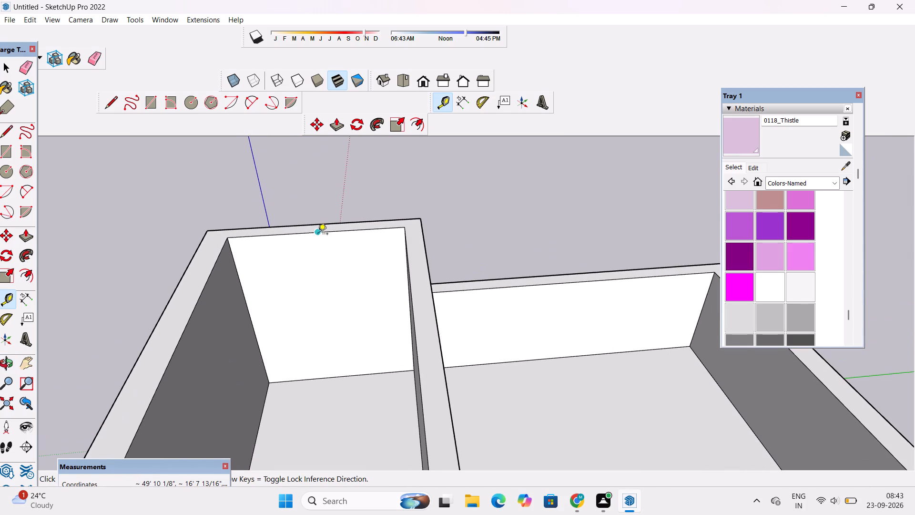
{"action": "left_click", "coordinate": [316, 235]}
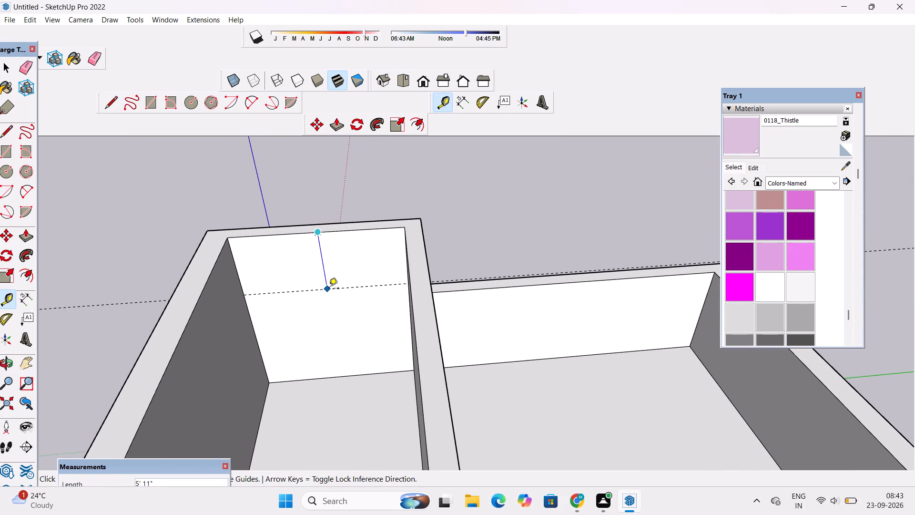
{"action": "type", "text": "1'"}
{"action": "key", "text": "Return"}
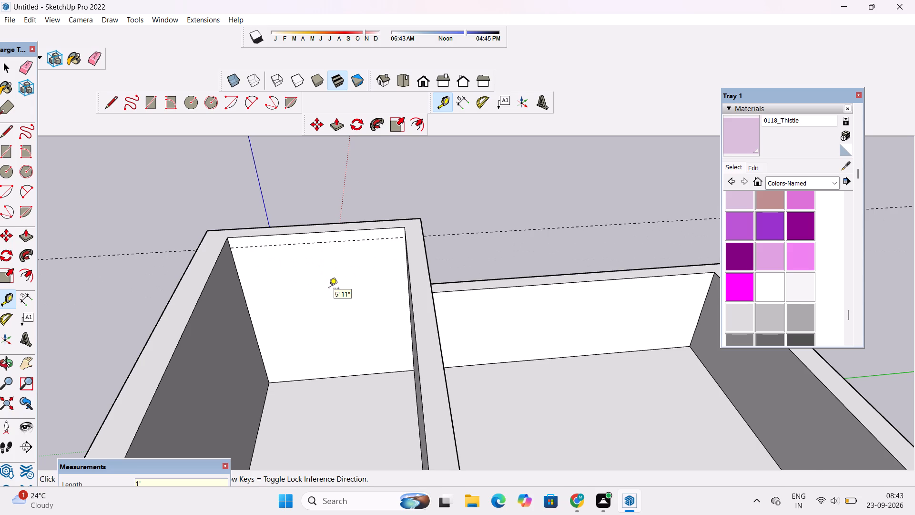
Draw a 15' line along the guide across the tower's rear wall, splitting off a strip at its top.
{"action": "scroll", "coordinate": [329, 289], "scroll_direction": "up", "scroll_amount": 1}
{"action": "key", "text": "p"}
{"action": "key", "text": "l"}
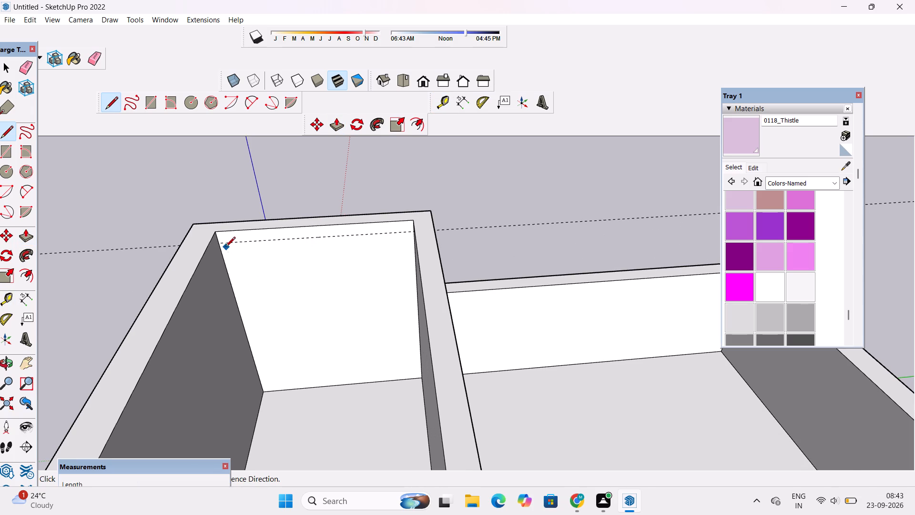
{"action": "left_click", "coordinate": [217, 245]}
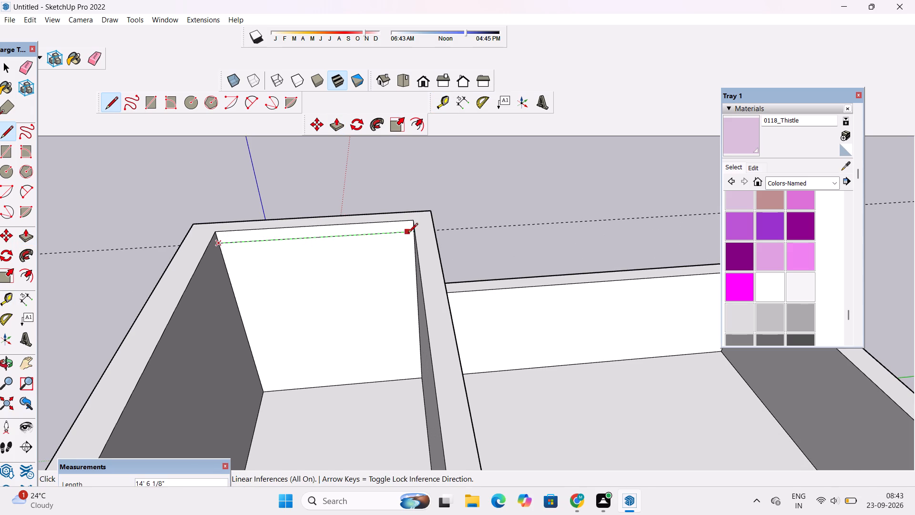
{"action": "scroll", "coordinate": [404, 234], "scroll_direction": "up", "scroll_amount": 8}
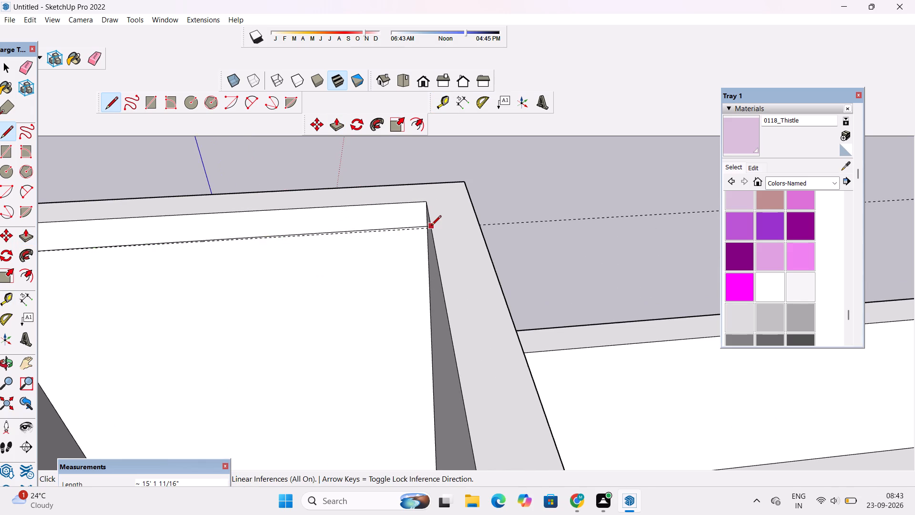
{"action": "scroll", "coordinate": [424, 235], "scroll_direction": "up", "scroll_amount": 4}
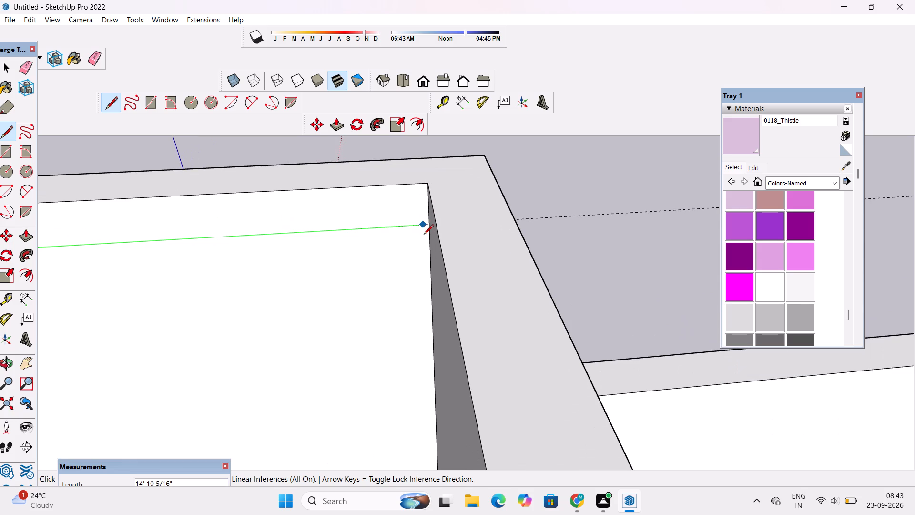
{"action": "scroll", "coordinate": [424, 235], "scroll_direction": "up", "scroll_amount": 5}
{"action": "left_click", "coordinate": [432, 219]}
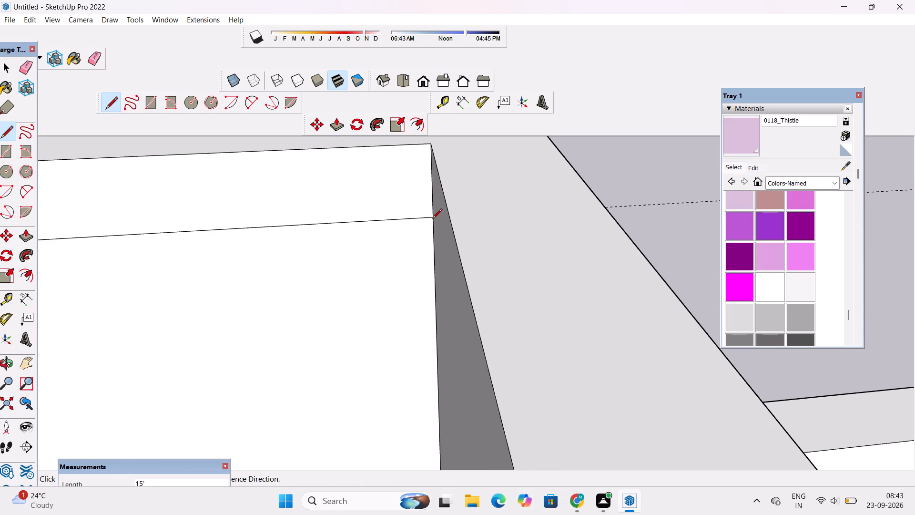
Push/Pull the top strip 27' 6" to the free end of the side wall, covering the tower with a roof slab.
{"action": "key", "text": "space"}
{"action": "type", "text": "p"}
{"action": "scroll", "coordinate": [392, 212], "scroll_direction": "down", "scroll_amount": 10}
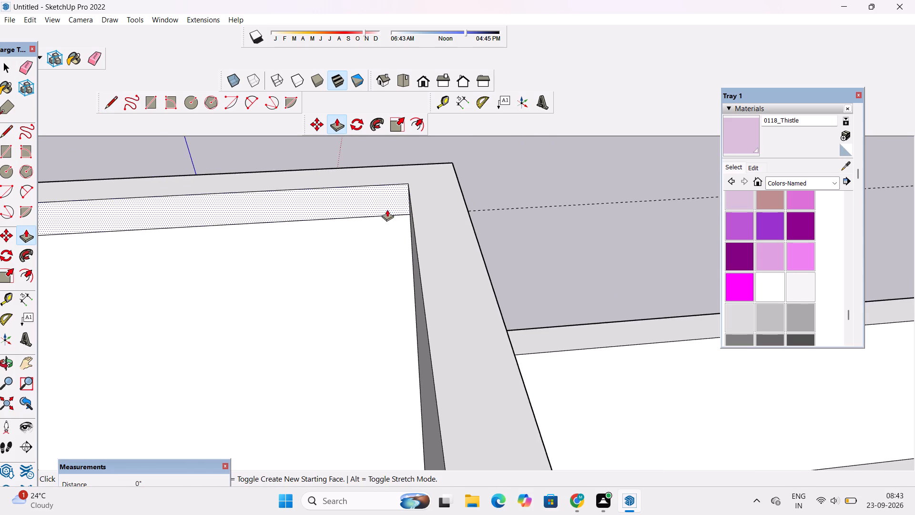
{"action": "left_click", "coordinate": [386, 203]}
{"action": "scroll", "coordinate": [386, 220], "scroll_direction": "down", "scroll_amount": 18}
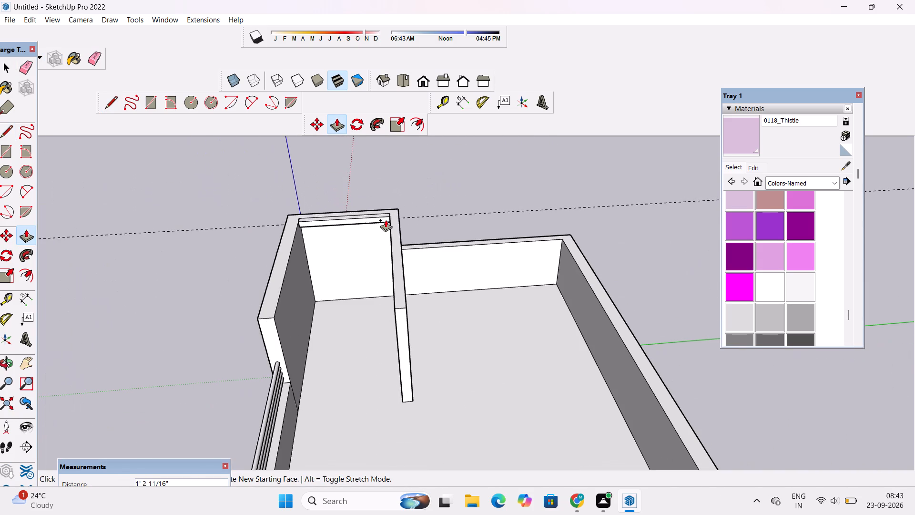
{"action": "left_click", "coordinate": [402, 308]}
{"action": "key", "text": "space"}
Examine the tower's new roof slab from the side and from the front of the building.
{"action": "type", "text": "o"}
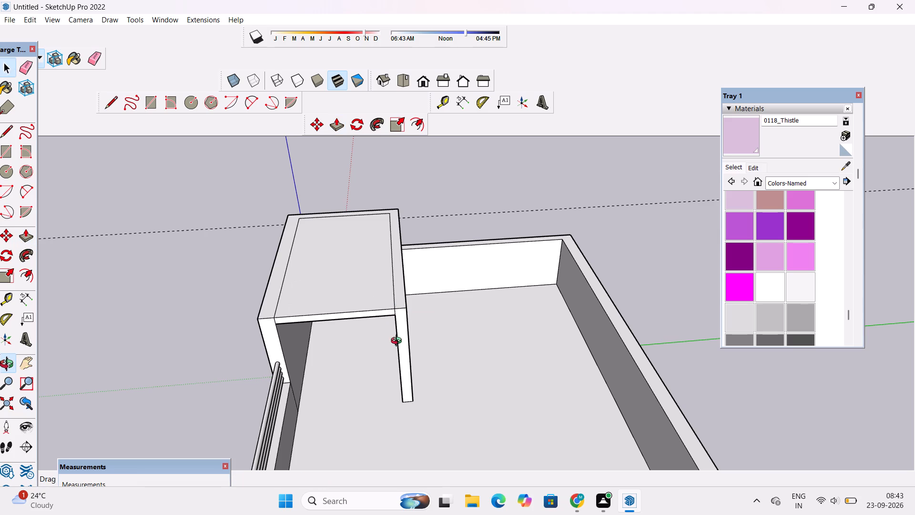
{"action": "left_click_drag", "start_coordinate": [398, 342], "coordinate": [448, 154]}
{"action": "left_click_drag", "start_coordinate": [459, 194], "coordinate": [479, 321]}
{"action": "scroll", "coordinate": [398, 328], "scroll_direction": "down", "scroll_amount": 4}
{"action": "left_click_drag", "start_coordinate": [341, 315], "coordinate": [362, 376], "text": "shift"}
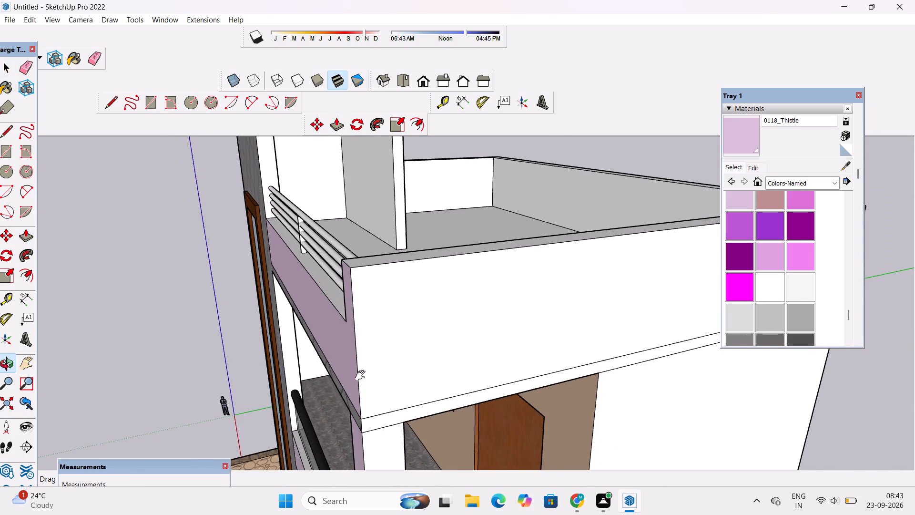
{"action": "left_click_drag", "start_coordinate": [362, 376], "coordinate": [366, 385], "text": "shift"}
{"action": "scroll", "coordinate": [362, 363], "scroll_direction": "down", "scroll_amount": 7}
{"action": "left_click_drag", "start_coordinate": [305, 360], "coordinate": [570, 269]}
{"action": "scroll", "coordinate": [508, 287], "scroll_direction": "down", "scroll_amount": 5}
{"action": "left_click_drag", "start_coordinate": [500, 299], "coordinate": [495, 353]}
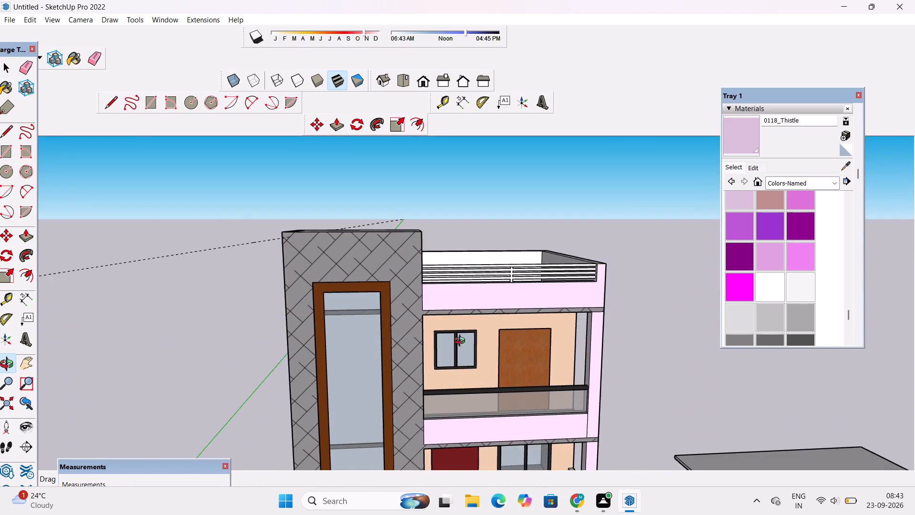
{"action": "scroll", "coordinate": [457, 332], "scroll_direction": "down", "scroll_amount": 5}
{"action": "left_click_drag", "start_coordinate": [468, 332], "coordinate": [468, 347]}
Erase the guide line that runs past the tower.
{"action": "left_click_drag", "start_coordinate": [453, 361], "coordinate": [439, 402]}
{"action": "key", "text": "e"}
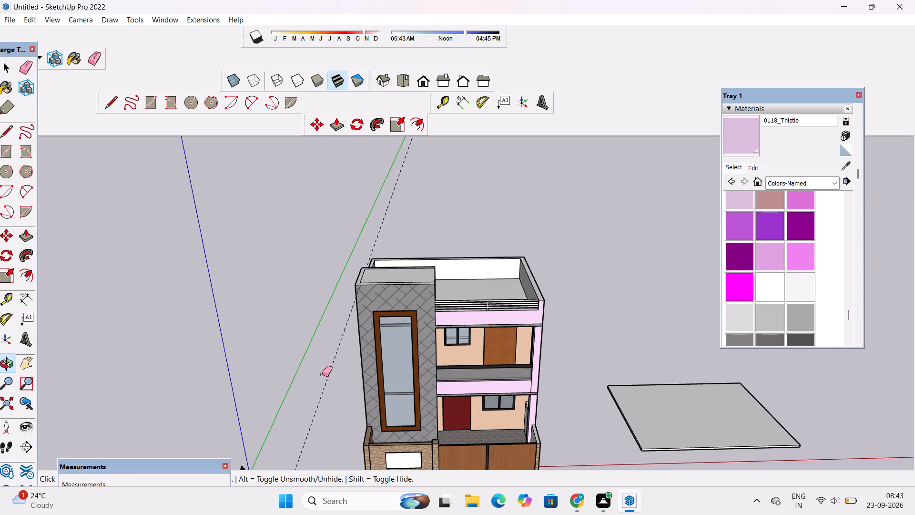
{"action": "left_click_drag", "start_coordinate": [322, 374], "coordinate": [327, 391]}
Examine the whole building from above, from the front and from a distance.
{"action": "key", "text": "o"}
{"action": "scroll", "coordinate": [327, 384], "scroll_direction": "down", "scroll_amount": 5}
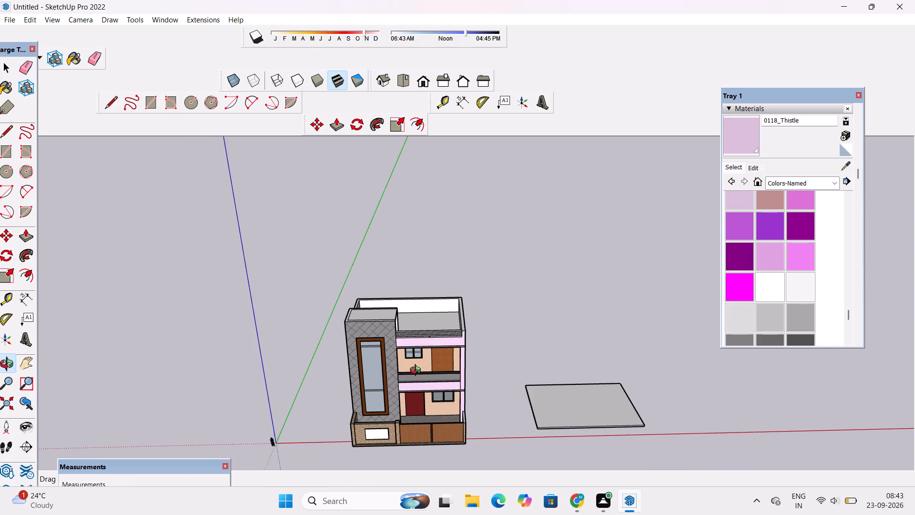
{"action": "left_click_drag", "start_coordinate": [417, 371], "coordinate": [340, 370], "text": "shift"}
{"action": "left_click_drag", "start_coordinate": [344, 386], "coordinate": [344, 358]}
{"action": "left_click_drag", "start_coordinate": [345, 408], "coordinate": [367, 341], "text": "shift"}
{"action": "scroll", "coordinate": [367, 341], "scroll_direction": "down", "scroll_amount": 5}
{"action": "left_click_drag", "start_coordinate": [373, 341], "coordinate": [386, 443]}
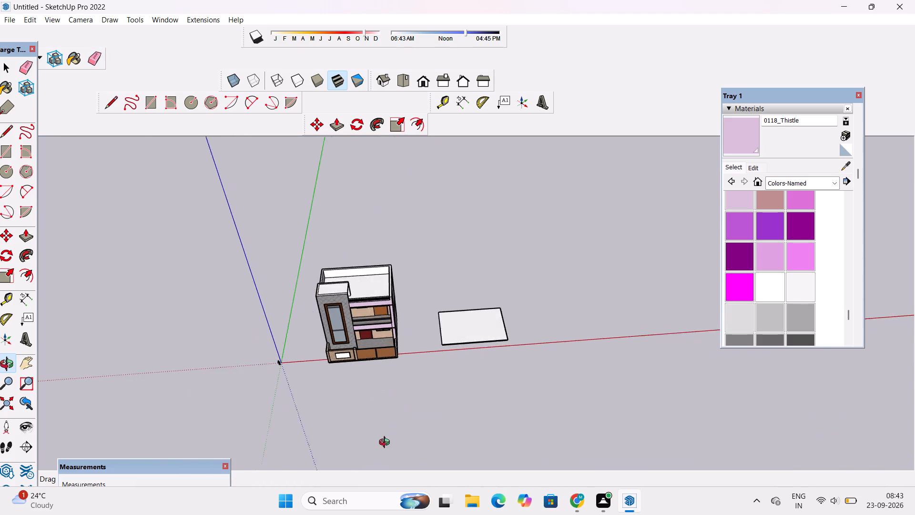
{"action": "left_click_drag", "start_coordinate": [386, 443], "coordinate": [394, 329]}
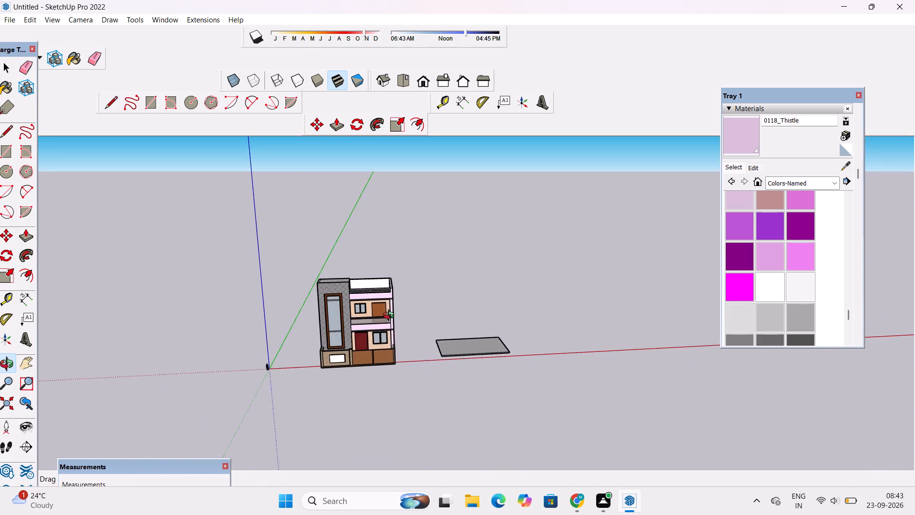
{"action": "scroll", "coordinate": [391, 317], "scroll_direction": "down", "scroll_amount": 5}
{"action": "left_click_drag", "start_coordinate": [359, 378], "coordinate": [349, 412]}
{"action": "scroll", "coordinate": [367, 342], "scroll_direction": "up", "scroll_amount": 11}
{"action": "left_click_drag", "start_coordinate": [376, 378], "coordinate": [380, 319]}
{"action": "left_click_drag", "start_coordinate": [378, 318], "coordinate": [317, 339], "text": "shift"}
Delete the separate flat slab lying beside the building.
{"action": "key", "text": "space"}
{"action": "left_click", "coordinate": [531, 360]}
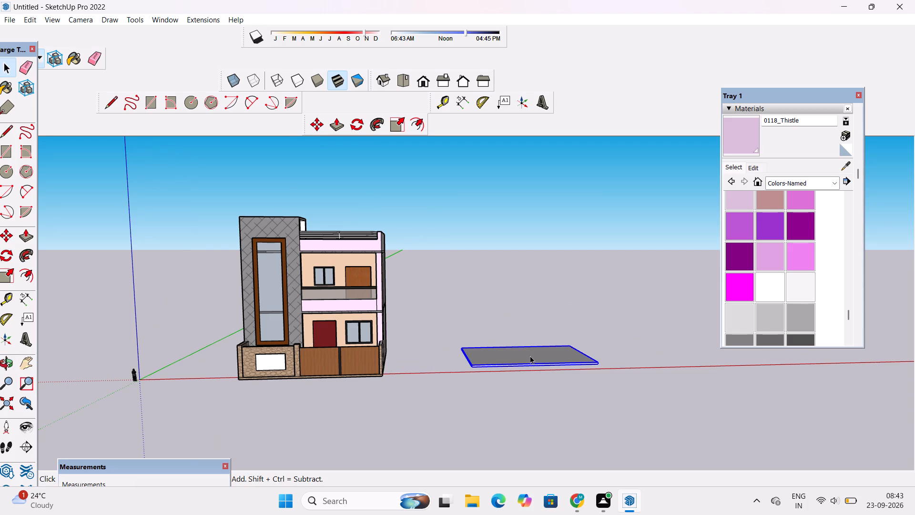
{"action": "key", "text": "Delete"}
Close the tray holding the materials.
{"action": "scroll", "coordinate": [464, 299], "scroll_direction": "down", "scroll_amount": 1}
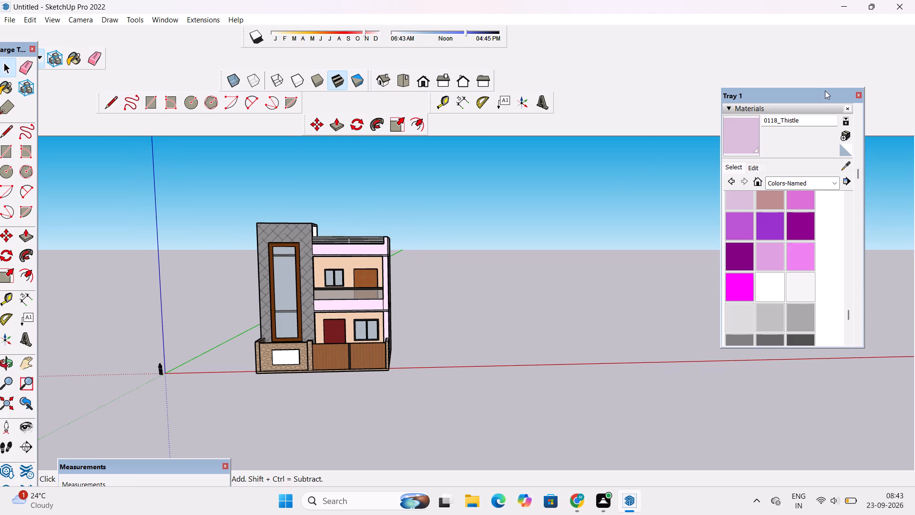
{"action": "left_click", "coordinate": [859, 95]}
Save the model in the Downloads folder as TWO STOREY HOUSE in the SketchUp Models (*.skp) format.
{"action": "key", "text": "ctrl+s"}
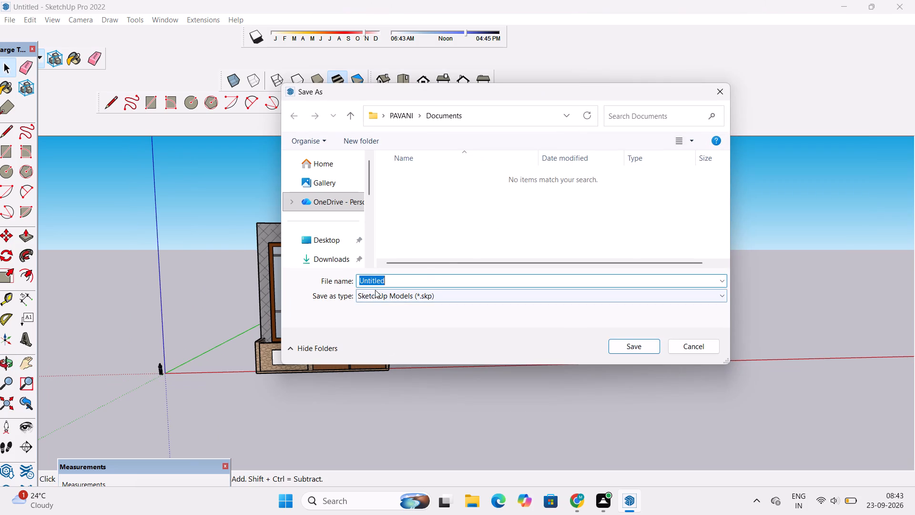
{"action": "left_click", "coordinate": [338, 257]}
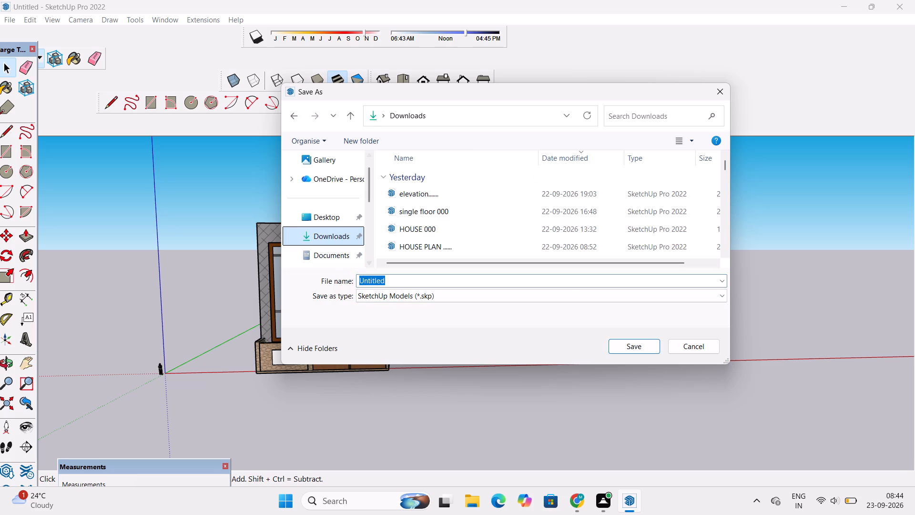
{"action": "left_click", "coordinate": [394, 278]}
{"action": "left_click", "coordinate": [348, 236]}
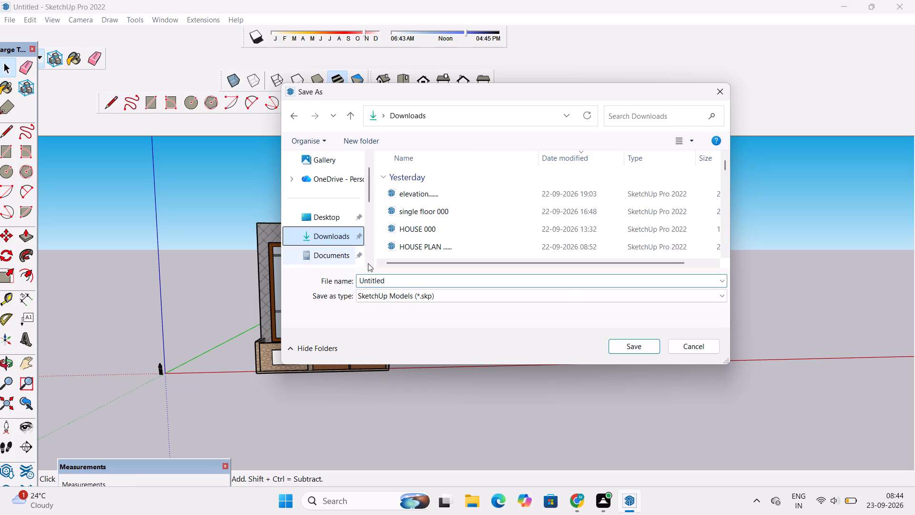
{"action": "left_click", "coordinate": [381, 281]}
{"action": "key", "text": "BackSpace"}
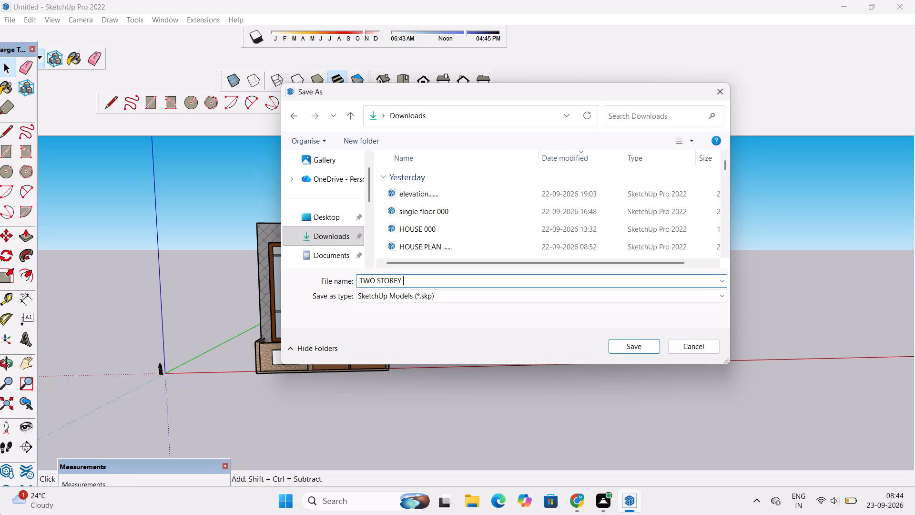
{"action": "type", "text": "HO"}
{"action": "type", "text": "USE"}
{"action": "left_click", "coordinate": [467, 295]}
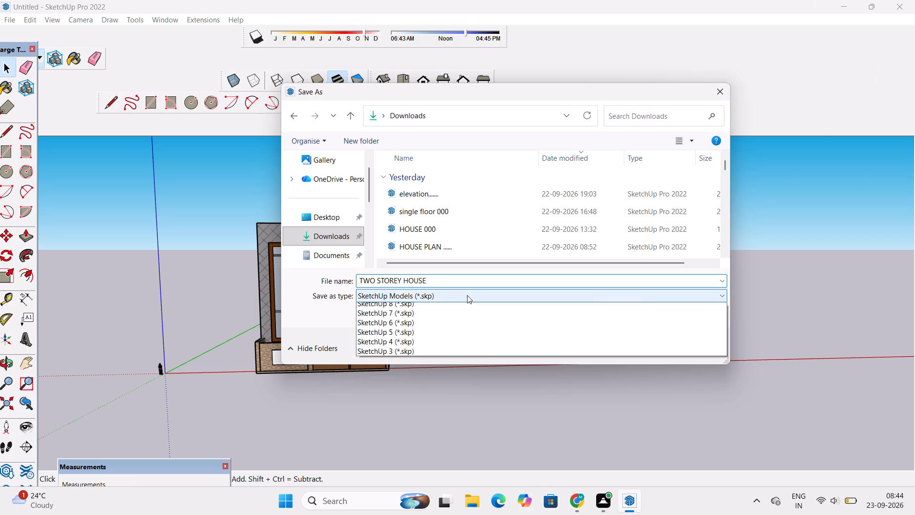
{"action": "left_click", "coordinate": [467, 295]}
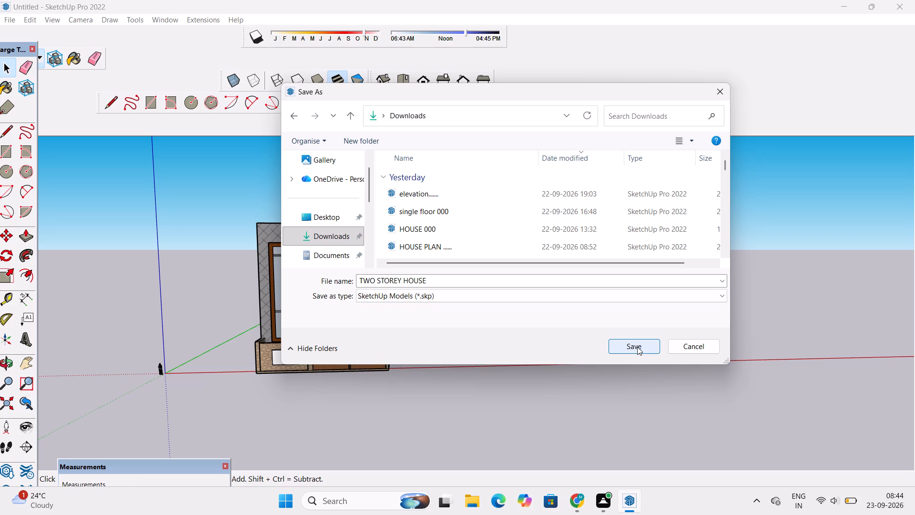
{"action": "left_click", "coordinate": [637, 347]}
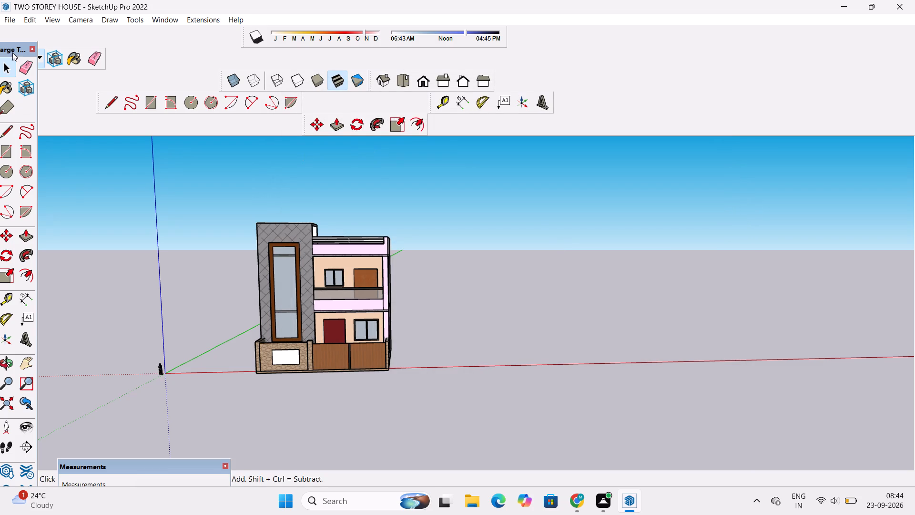
Export the current view as a 2D graphic PDF file named TWO STOREY HOUSE PDF in the Downloads folder.
{"action": "left_click", "coordinate": [9, 21]}
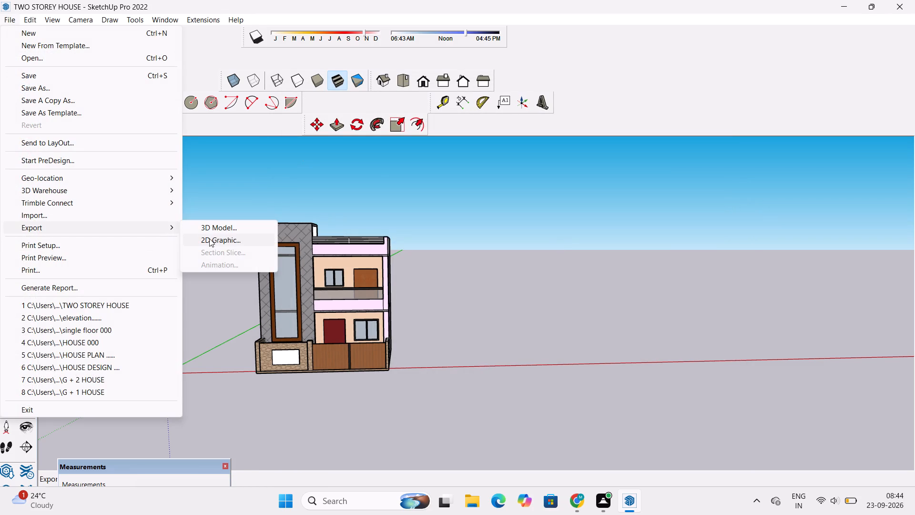
{"action": "left_click", "coordinate": [209, 238]}
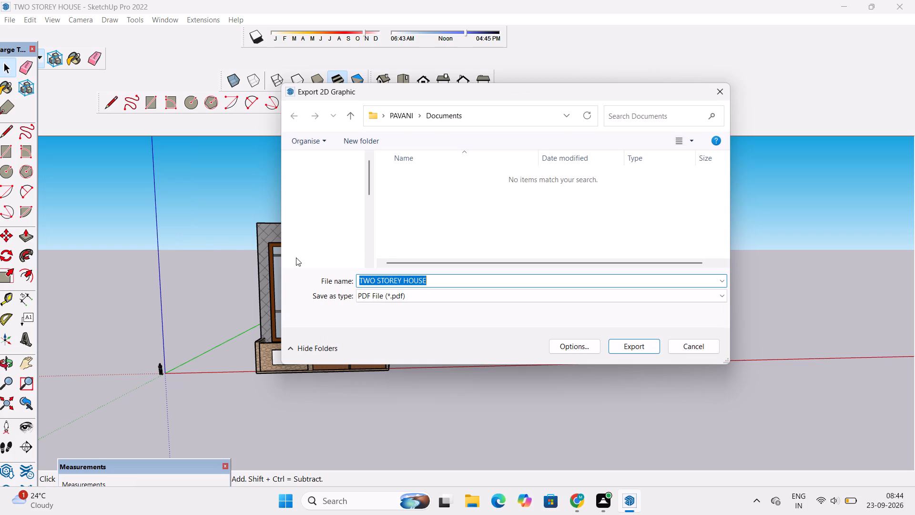
{"action": "left_click", "coordinate": [333, 257]}
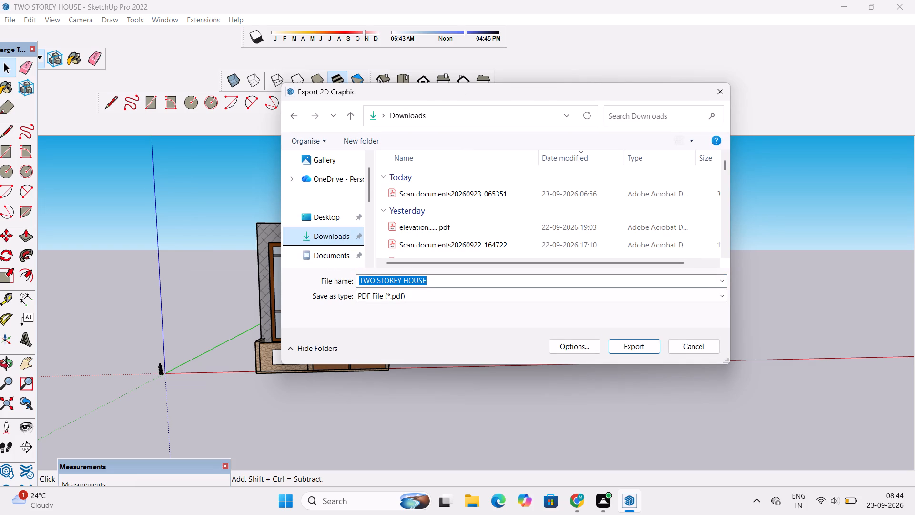
{"action": "triple_click", "coordinate": [429, 280]}
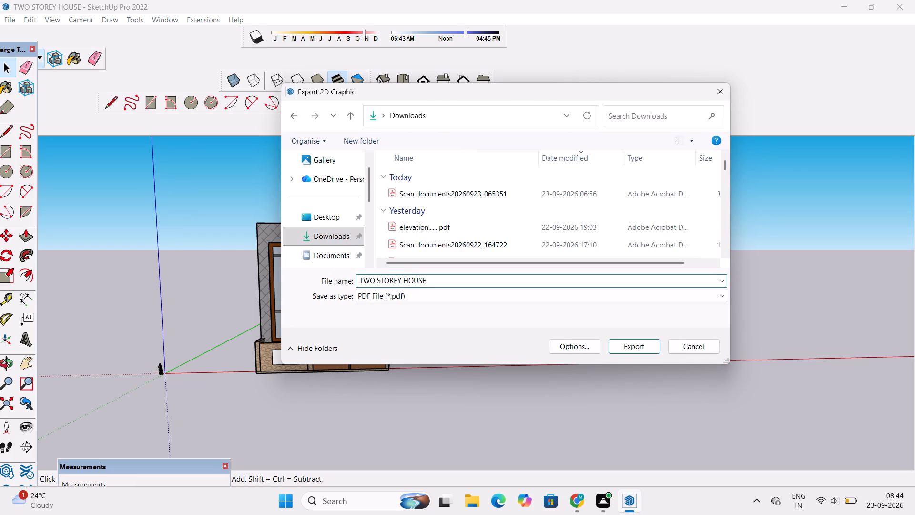
{"action": "key", "text": "space"}
{"action": "type", "text": "PDF"}
{"action": "left_click", "coordinate": [436, 300]}
{"action": "left_click", "coordinate": [436, 297]}
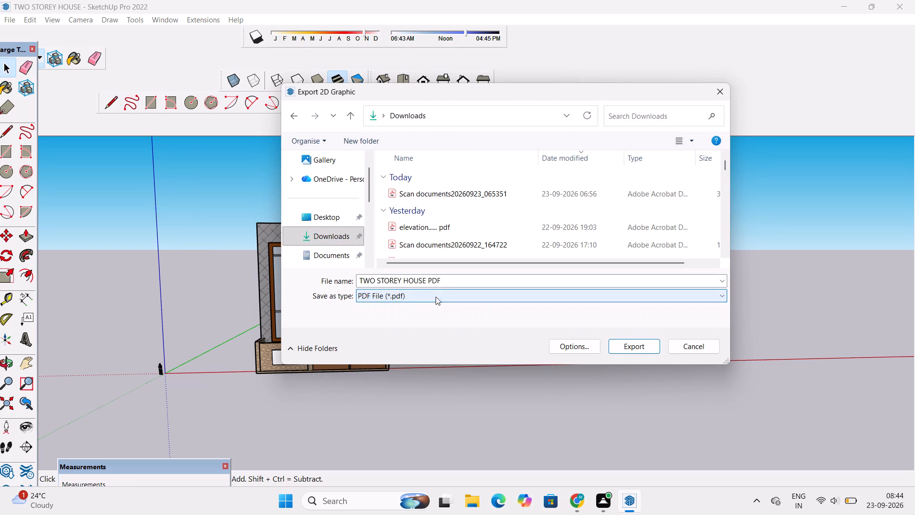
{"action": "left_click", "coordinate": [649, 344]}
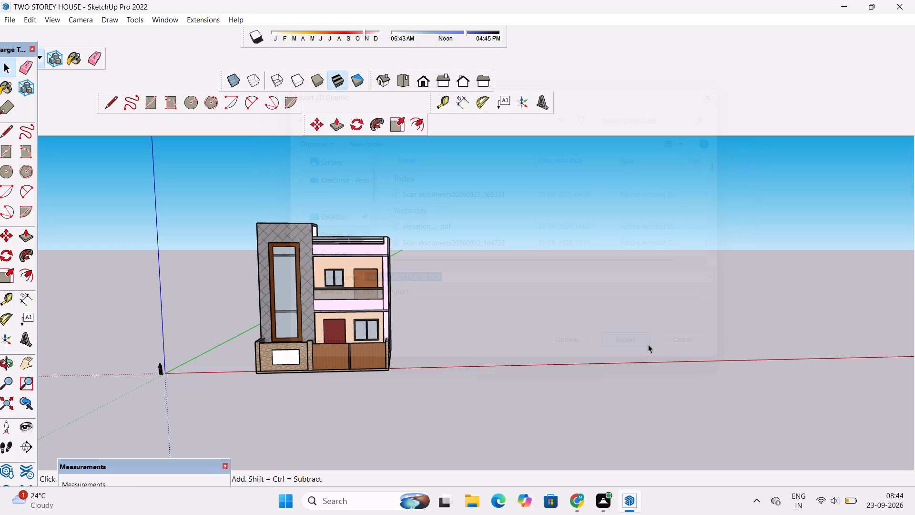